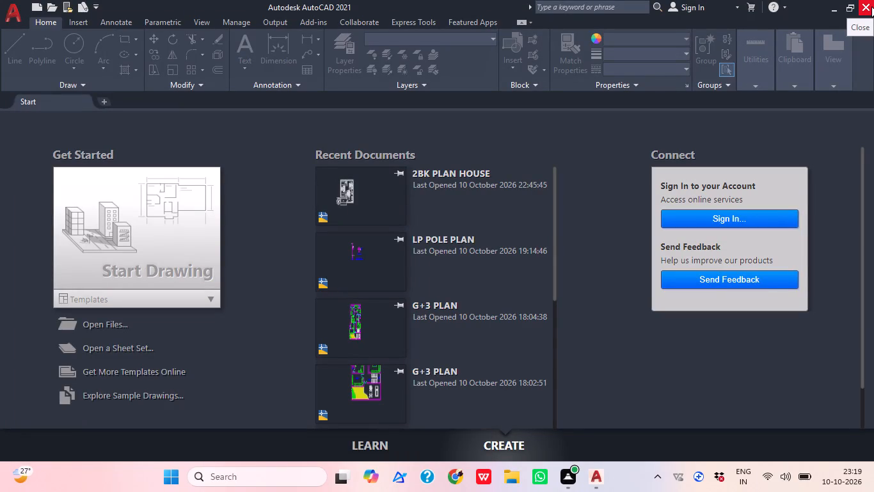
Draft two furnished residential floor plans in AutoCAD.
Start a new blank drawing and close the Blocks palette.
click(163, 226)
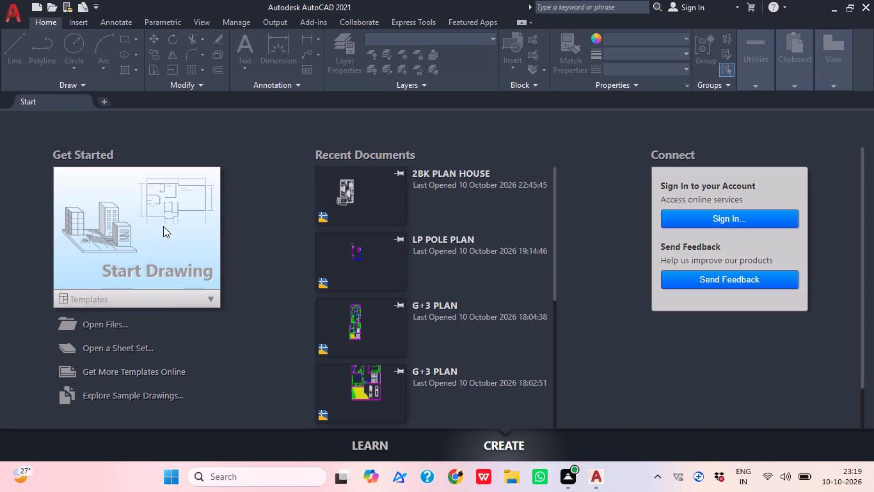
middle_drag(303, 234, 282, 263)
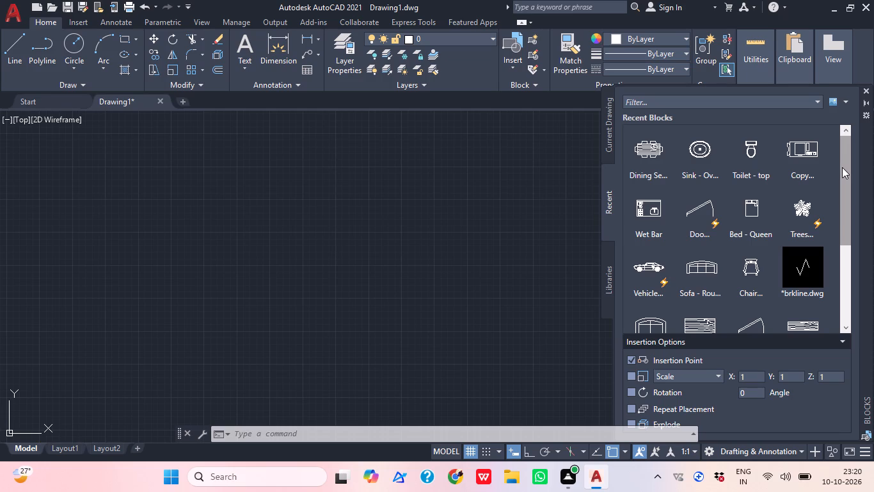
click(864, 88)
scroll(448, 184, down, 1)
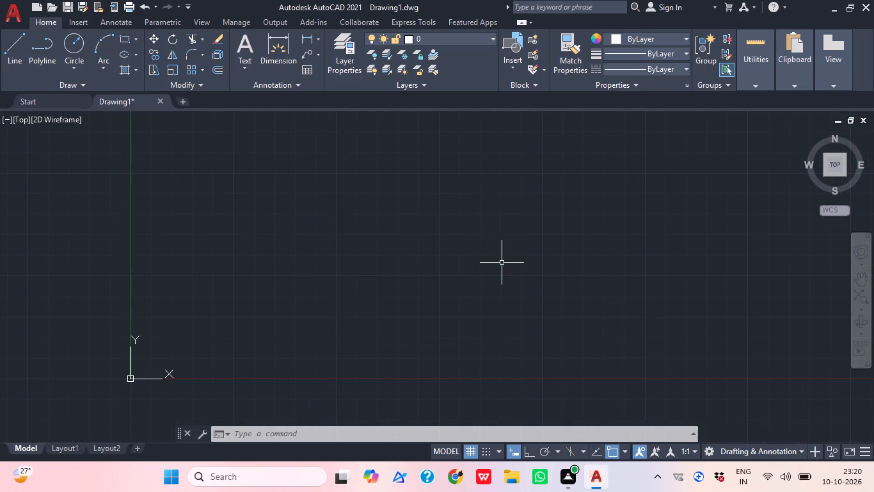
middle_drag(500, 266, 512, 282)
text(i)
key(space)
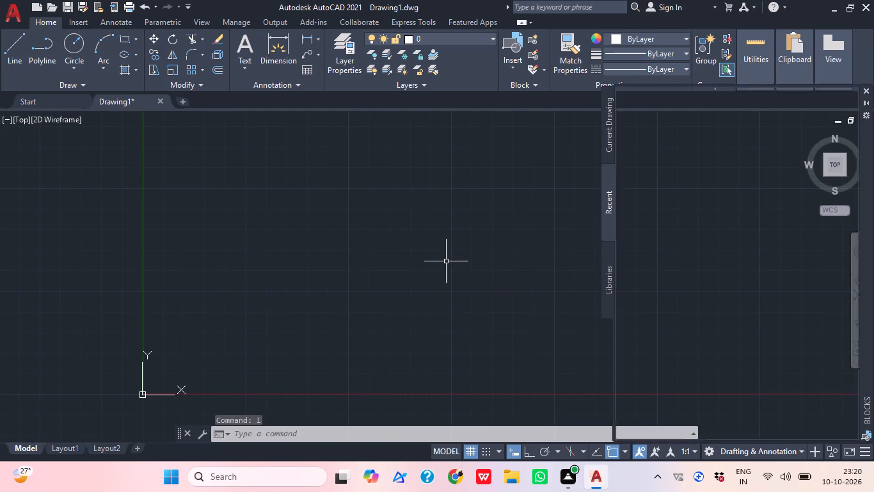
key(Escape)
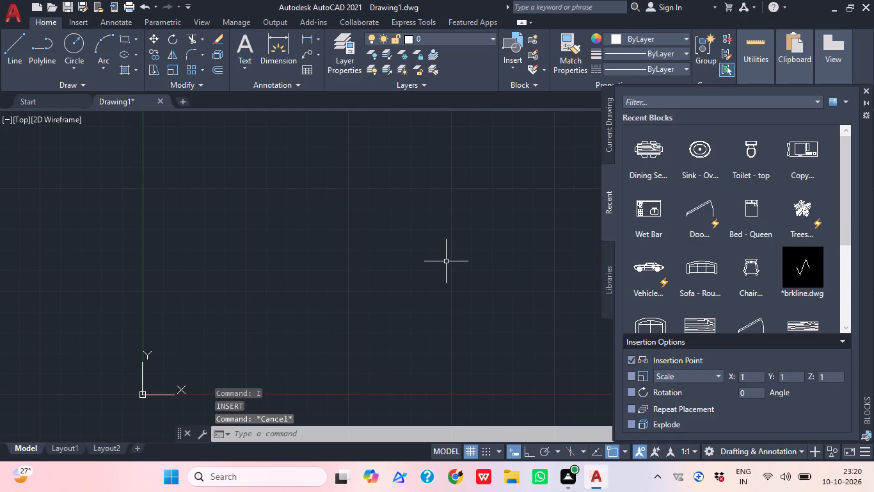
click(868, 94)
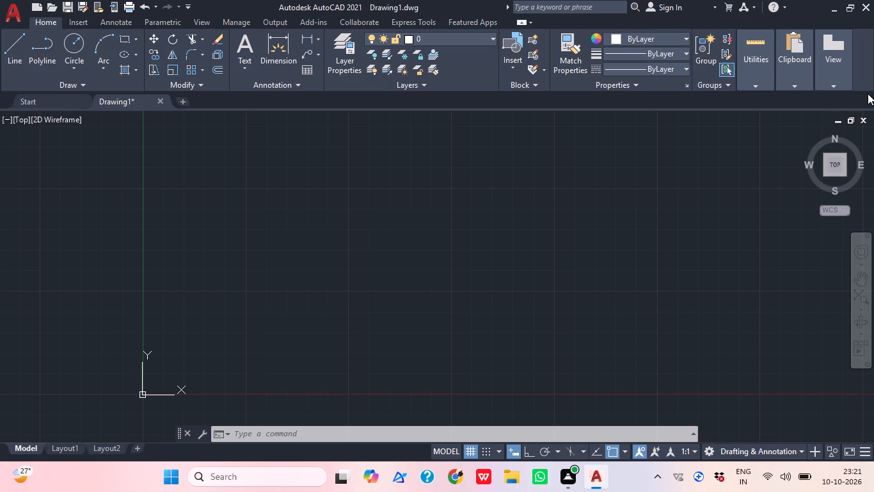
Configure the drawing units to Engineering length with 0'-0" precision and an insertion scale in inches.
text(un)
key(space)
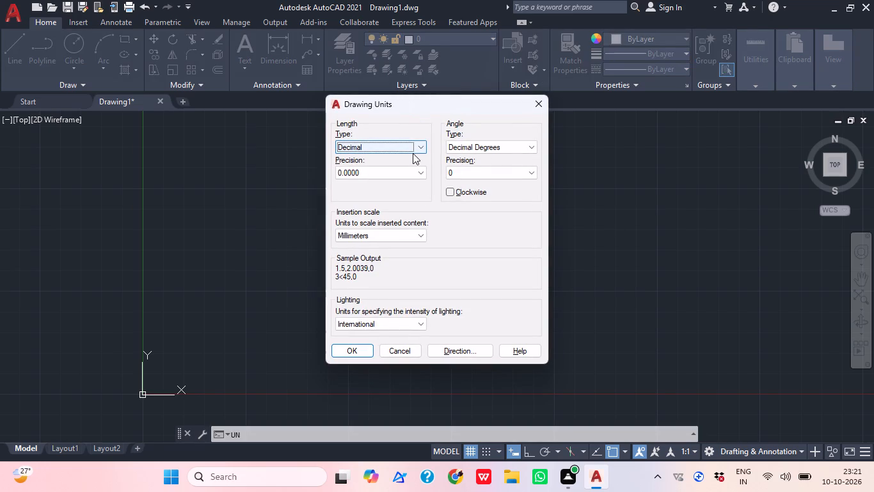
click(413, 149)
click(382, 177)
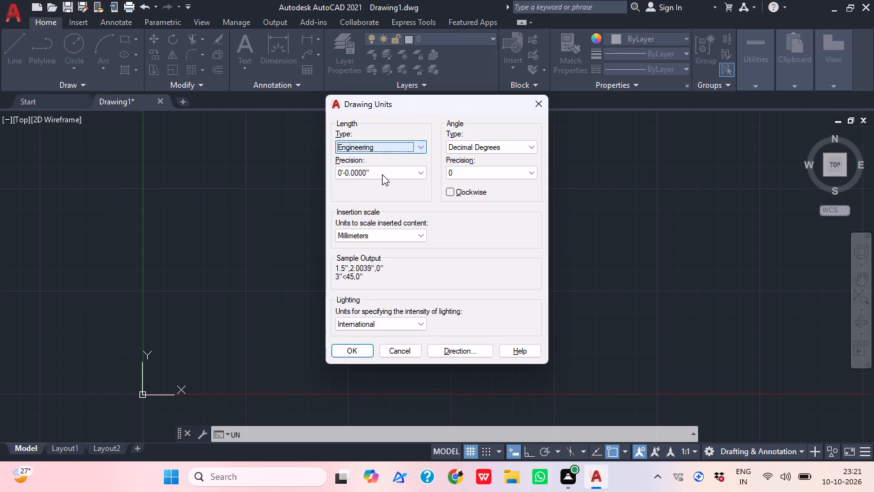
click(382, 174)
click(379, 182)
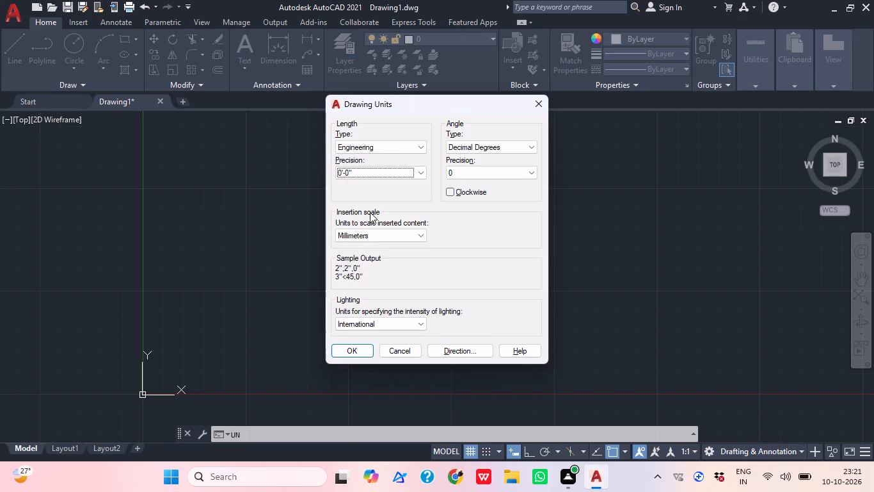
click(367, 236)
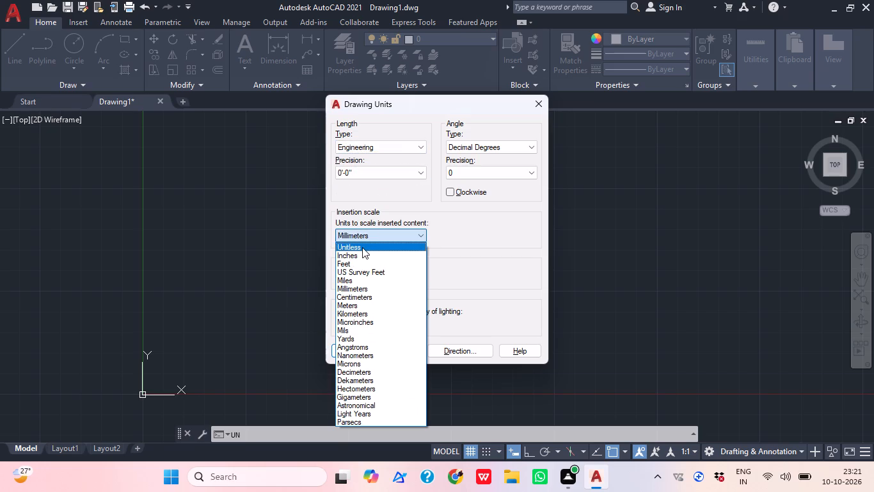
click(362, 252)
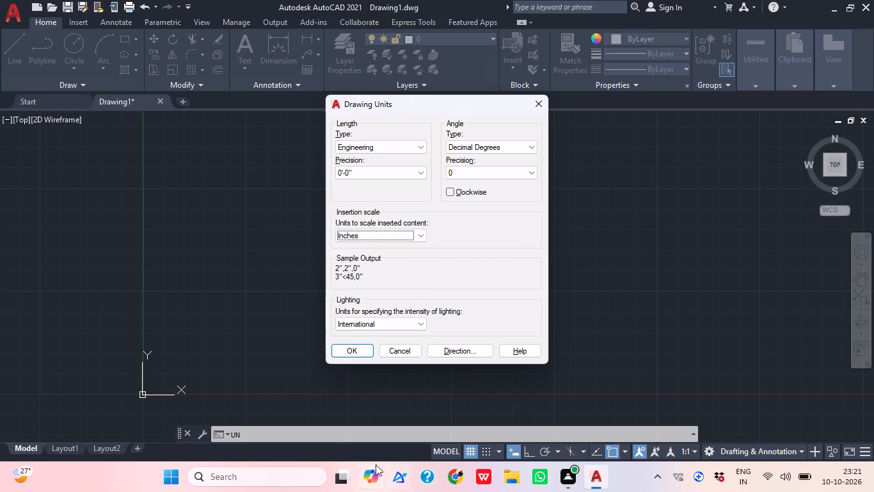
click(354, 354)
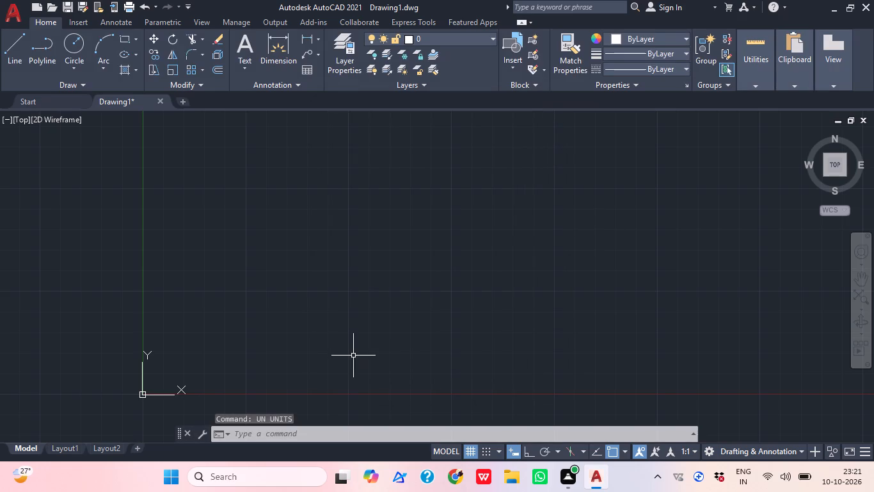
Modify the ISO-25 dimension style's primary units to Engineering format with 0'-0" precision and set the style current.
text(d)
key(space)
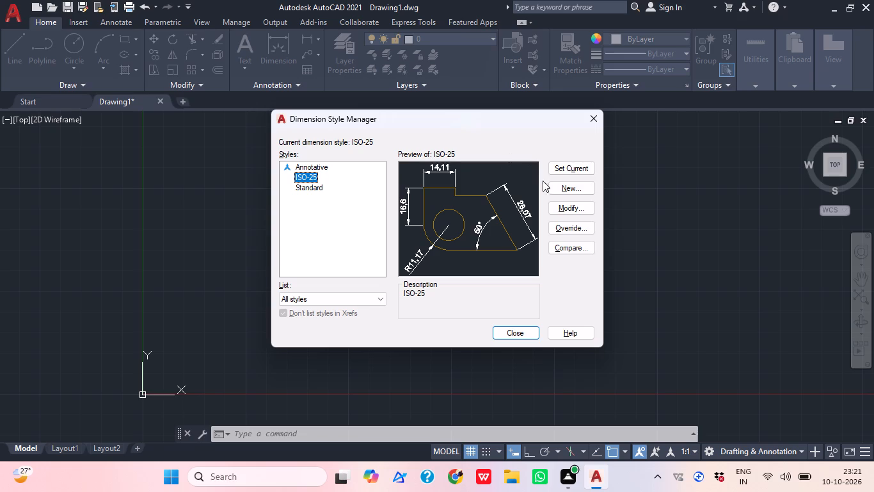
click(558, 209)
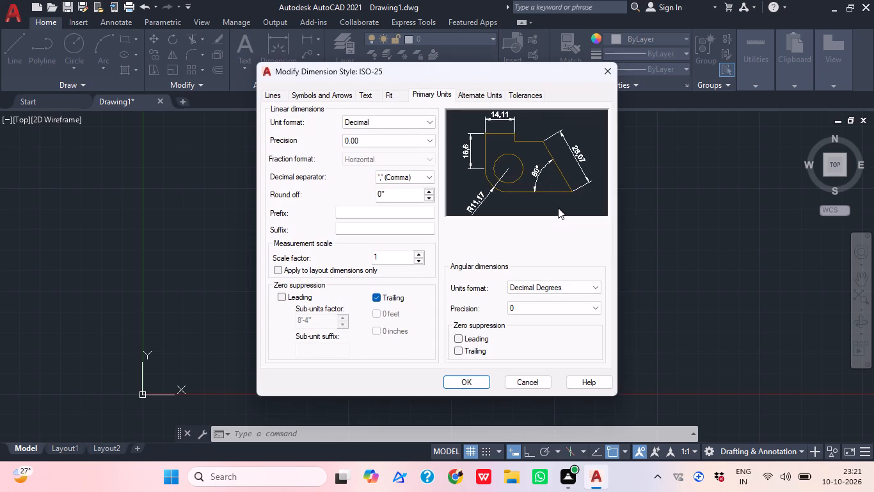
click(418, 113)
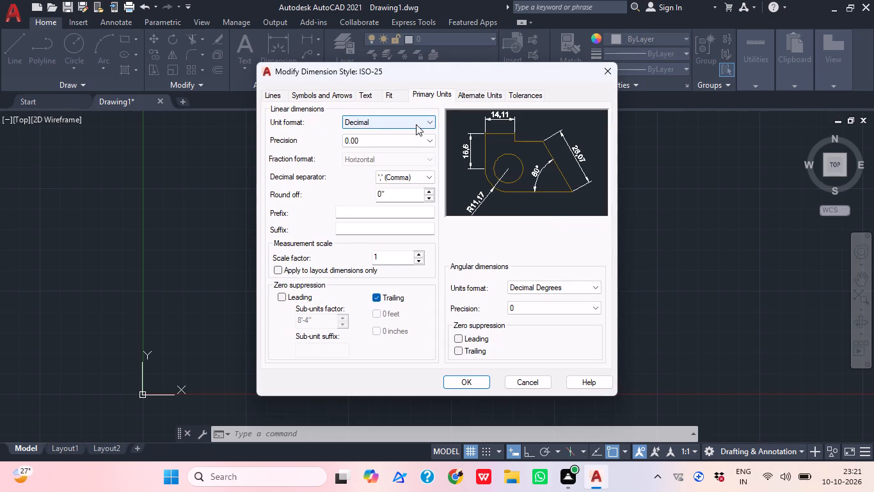
click(416, 124)
click(390, 152)
click(385, 144)
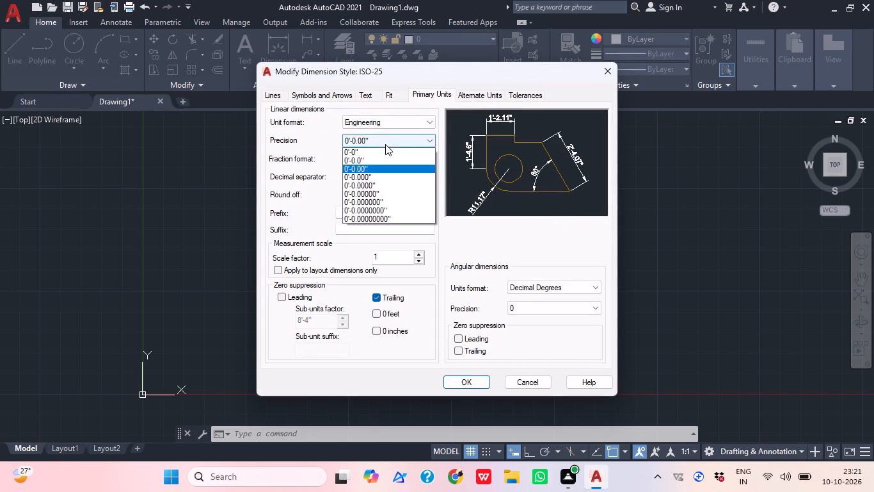
click(376, 147)
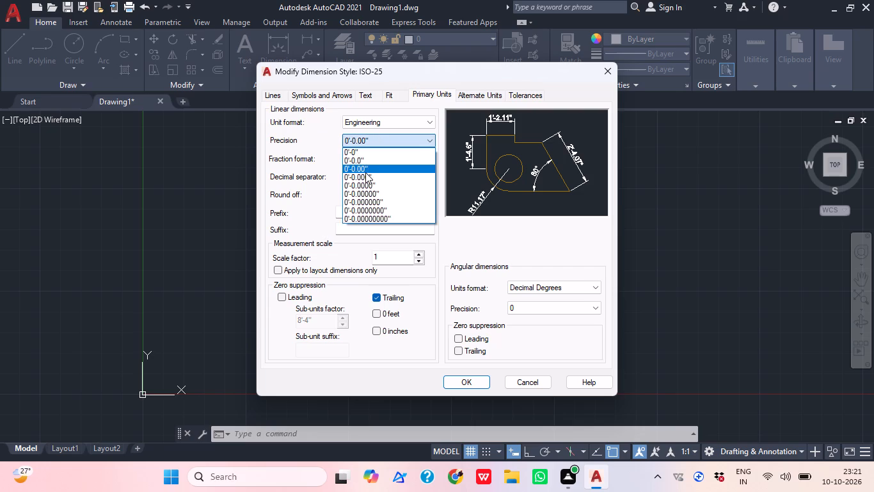
click(365, 154)
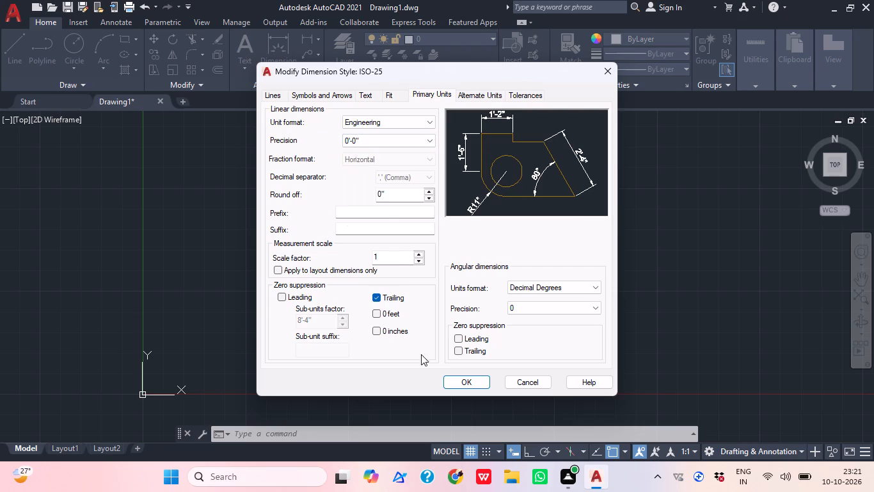
click(450, 382)
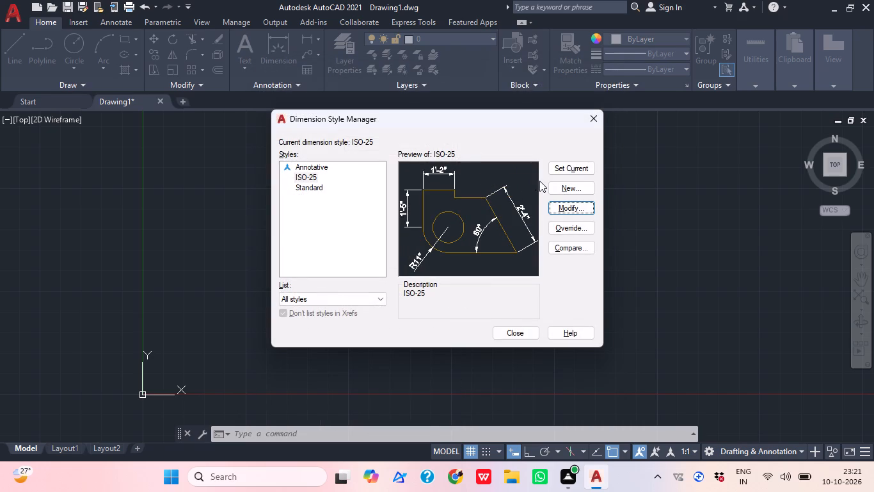
click(551, 170)
click(551, 170)
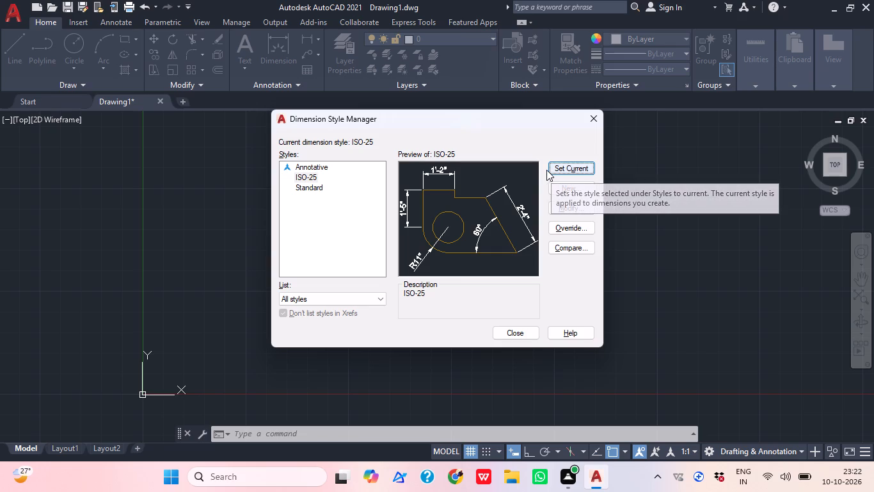
click(591, 122)
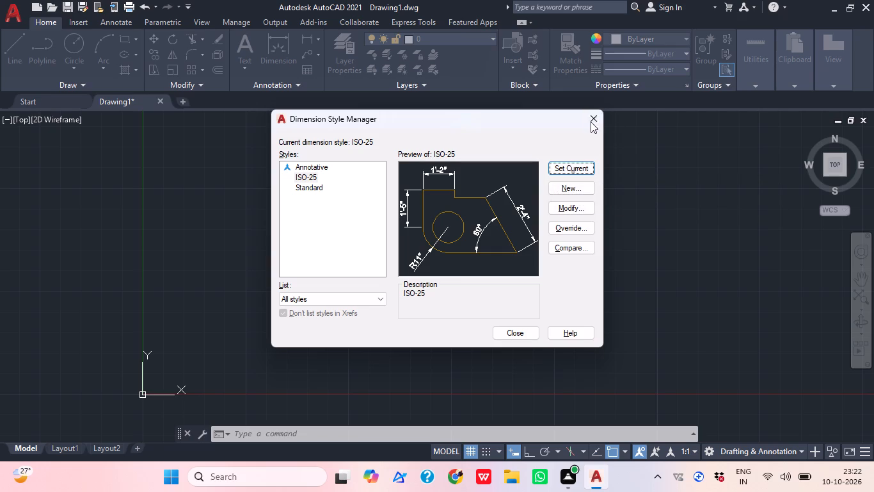
With Ortho on, draw one horizontal and one vertical construction line crossing at a common point.
scroll(523, 198, down, 1)
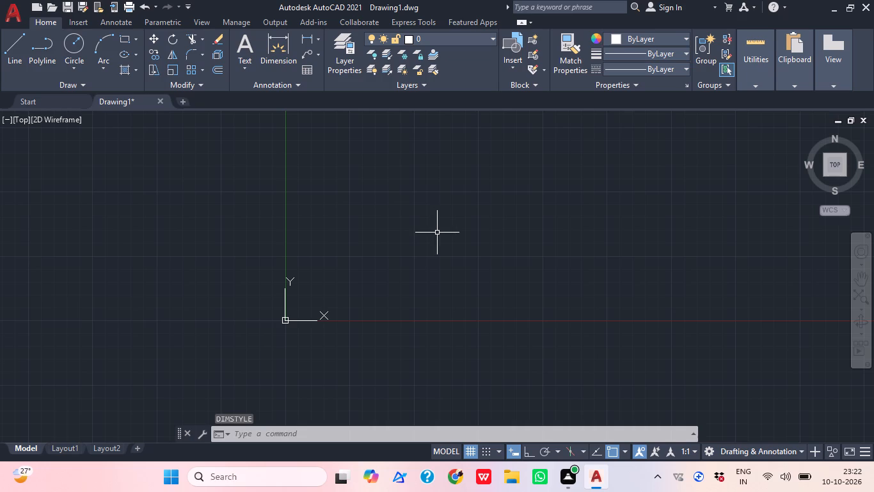
scroll(481, 234, down, 1)
middle_drag(516, 216, 250, 385)
scroll(252, 377, down, 1)
middle_drag(403, 202, 293, 327)
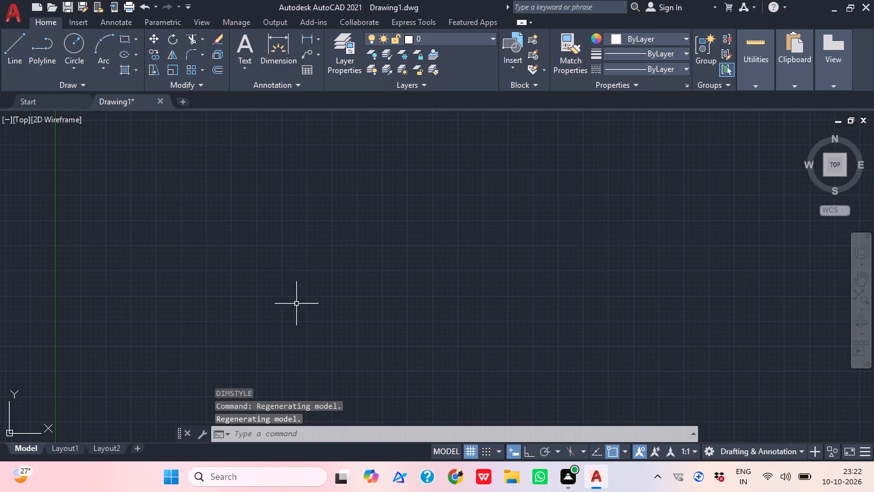
key(x)
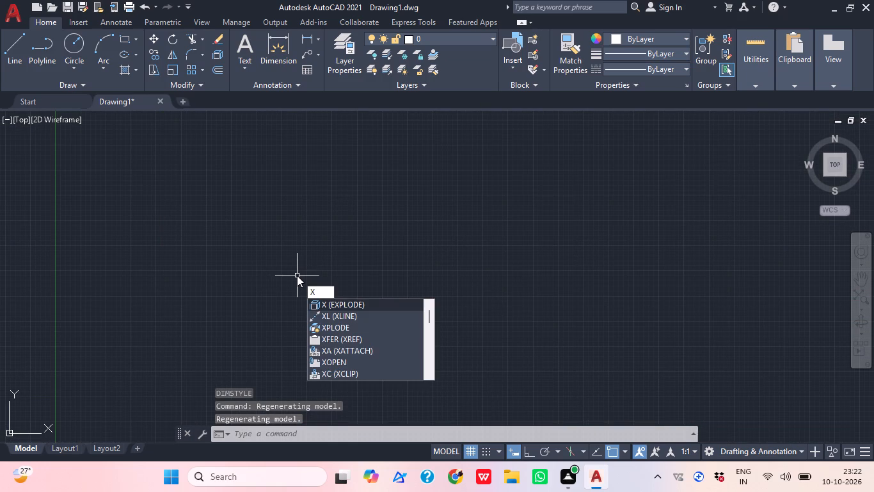
text(l)
key(space)
middle_drag(380, 237, 362, 303)
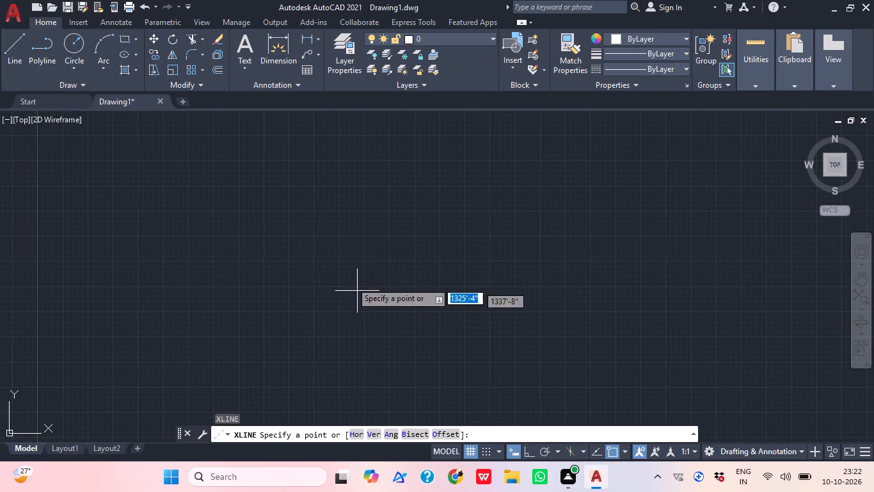
middle_drag(321, 231, 289, 271)
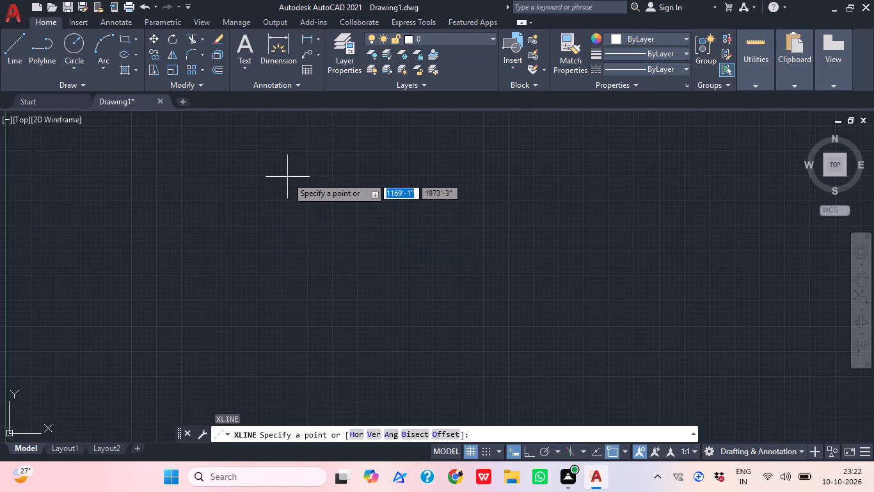
scroll(337, 195, down, 1)
middle_drag(328, 211, 322, 231)
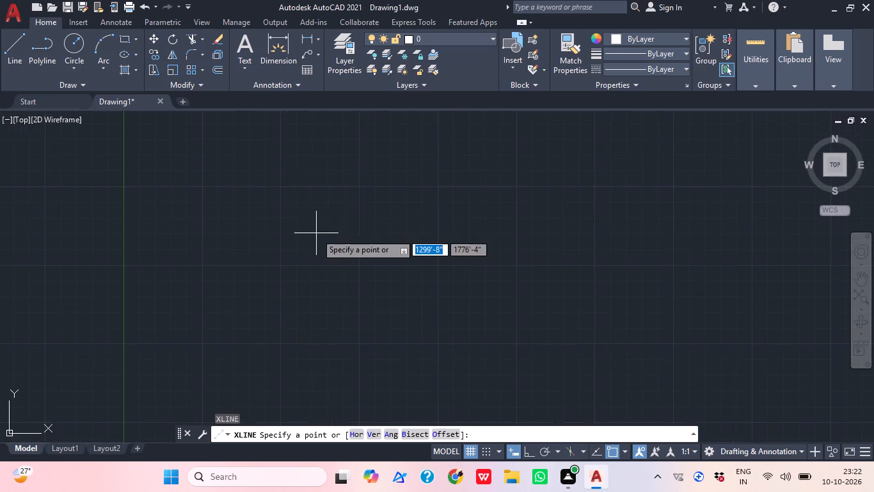
middle_drag(272, 186, 243, 263)
click(188, 148)
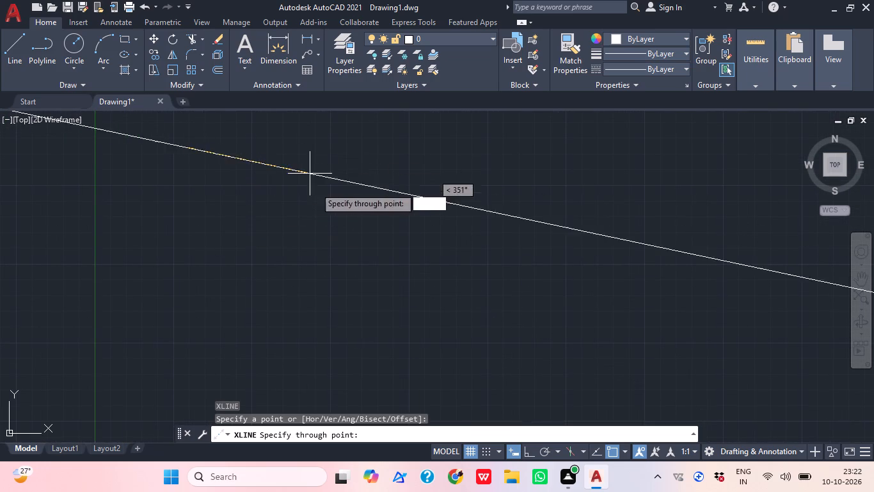
click(532, 452)
click(442, 141)
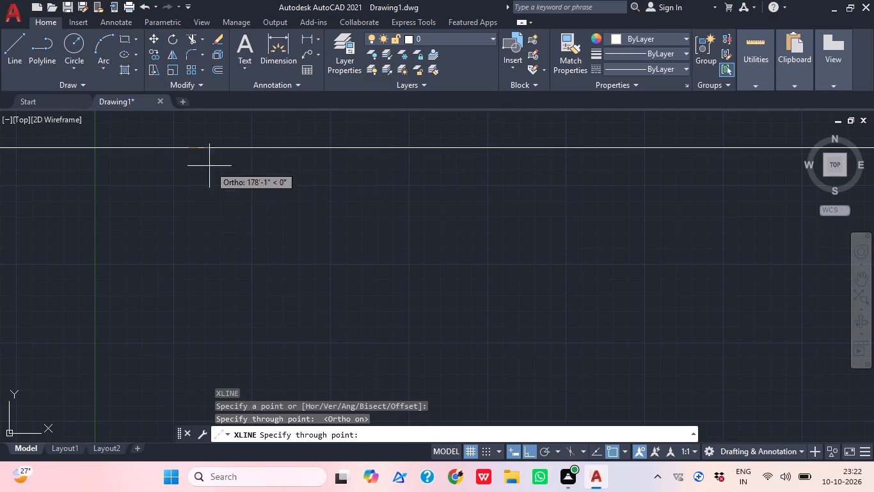
click(179, 176)
middle_drag(273, 204, 235, 295)
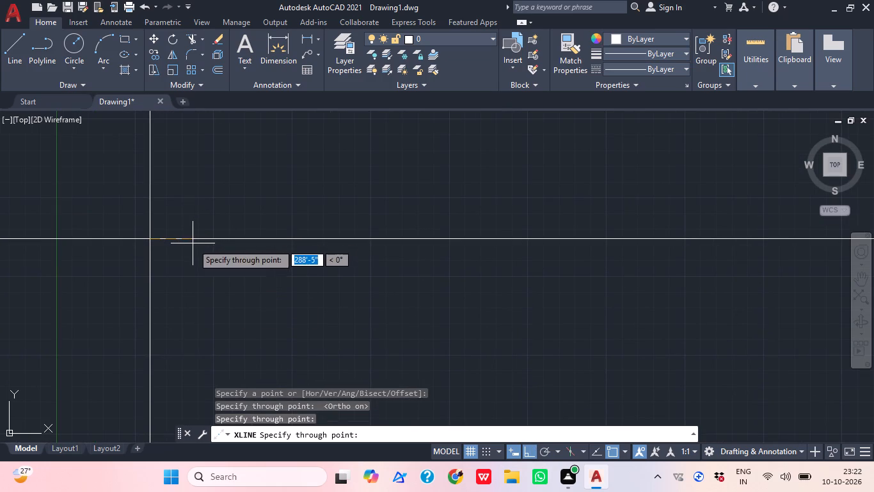
key(Escape)
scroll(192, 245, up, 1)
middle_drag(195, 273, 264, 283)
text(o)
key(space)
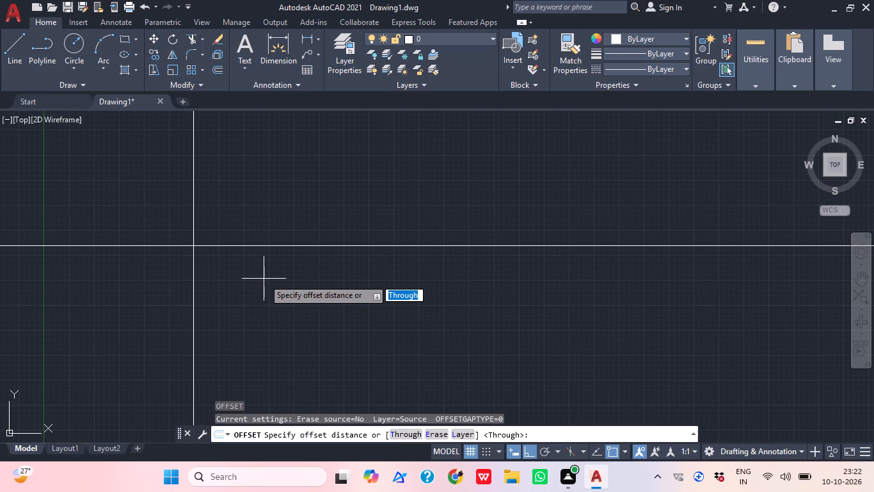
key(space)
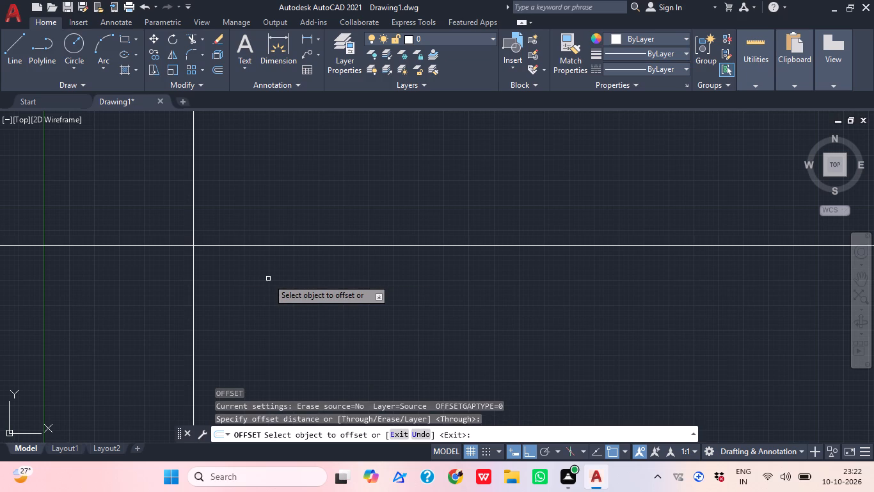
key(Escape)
Offset the vertical construction line 9" to its right.
text(o)
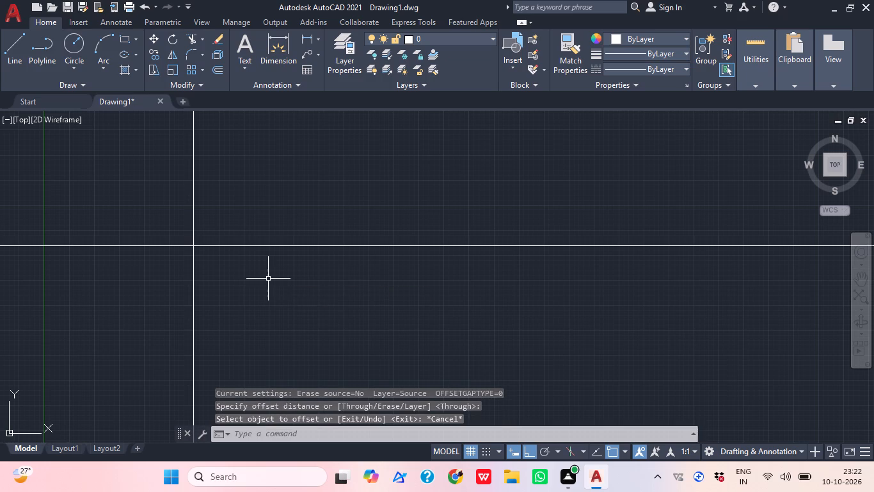
key(space)
key(0)
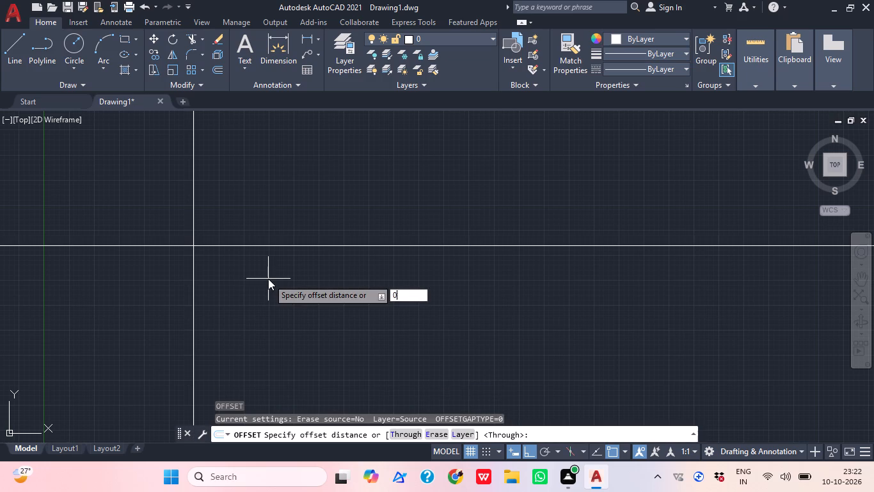
key(BackSpace)
text(9")
key(Return)
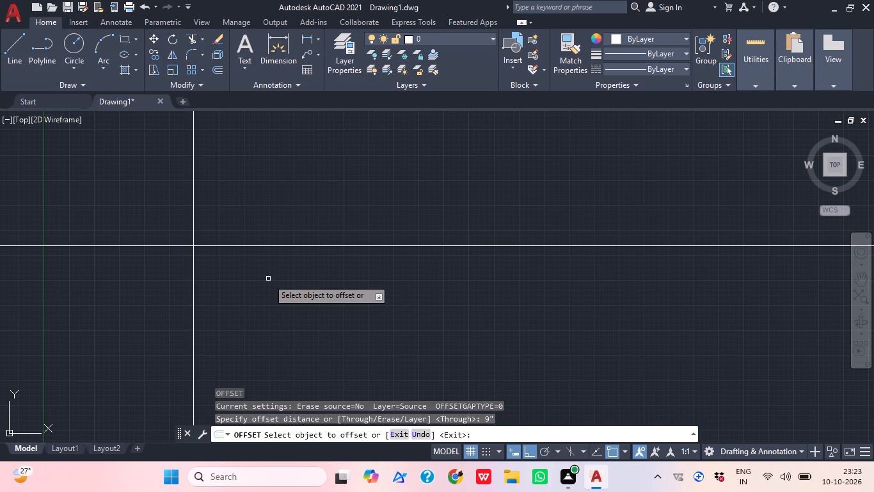
click(193, 263)
click(282, 325)
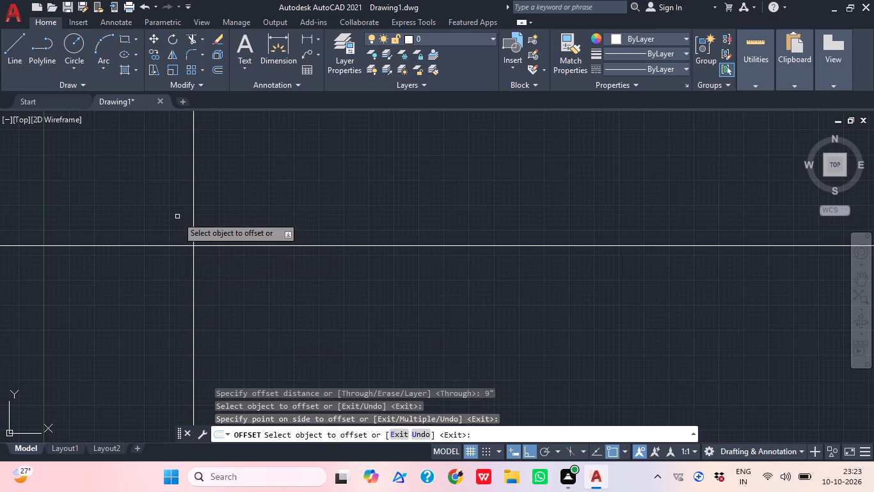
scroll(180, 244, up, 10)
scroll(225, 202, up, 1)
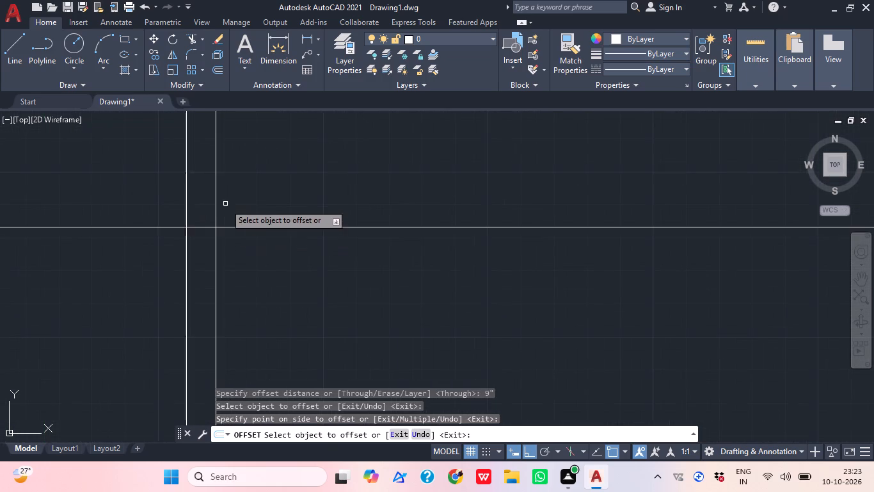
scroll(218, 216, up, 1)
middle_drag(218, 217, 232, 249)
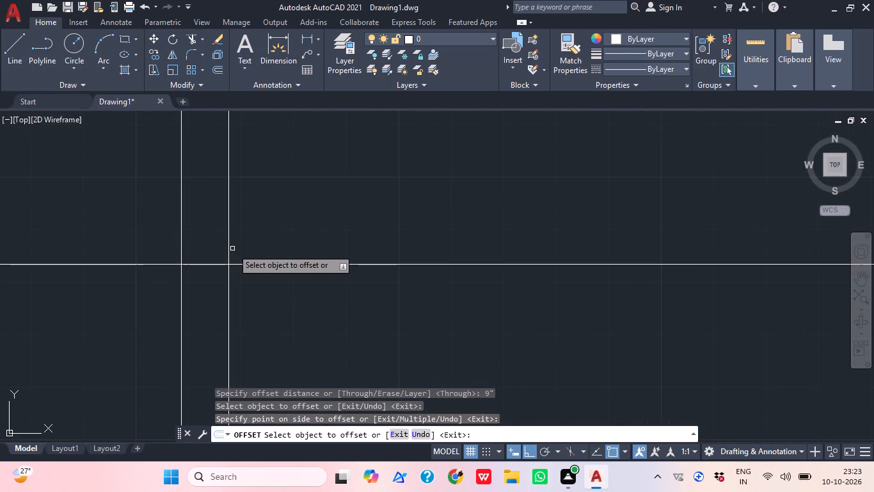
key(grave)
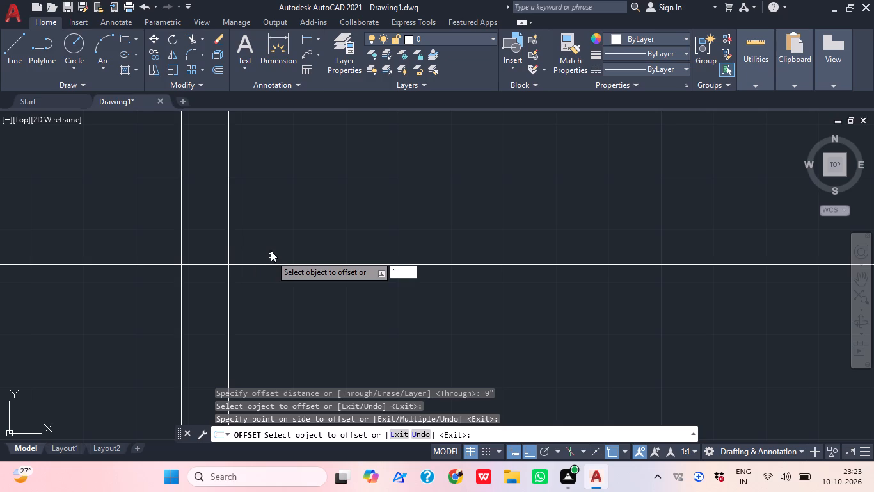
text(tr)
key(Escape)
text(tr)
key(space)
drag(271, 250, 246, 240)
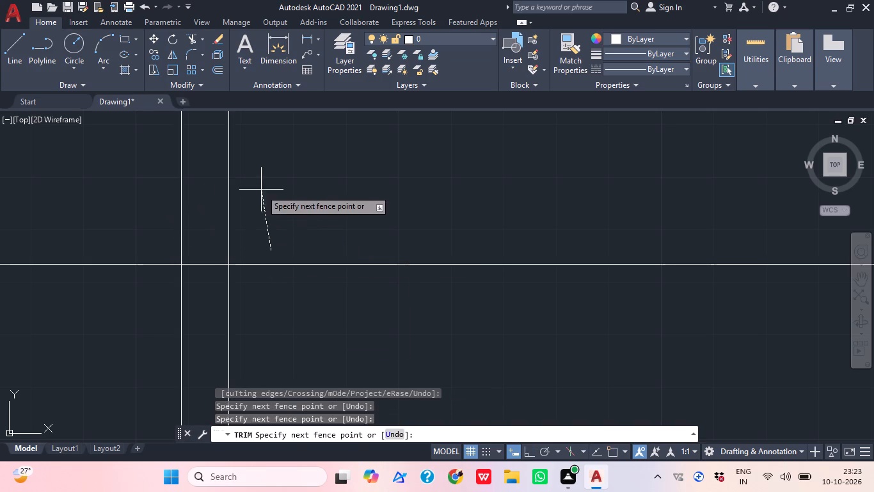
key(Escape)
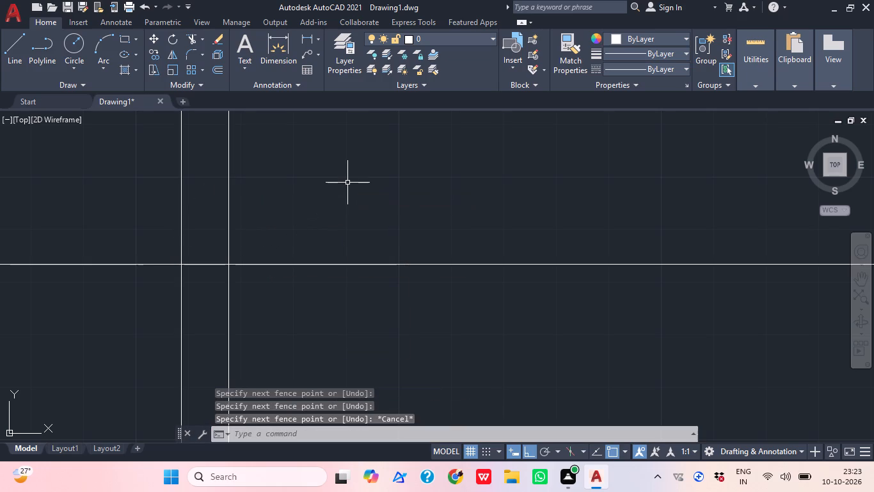
Offset the horizontal construction line 9" downward.
text(o)
key(space)
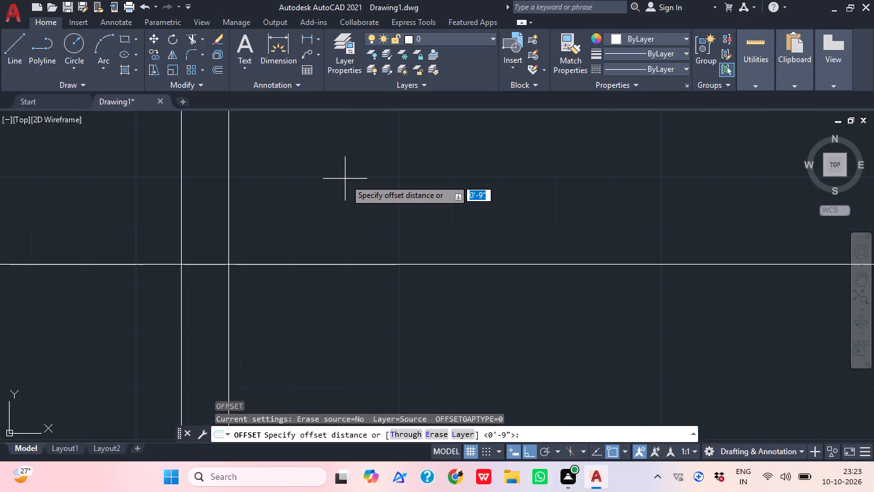
key(Return)
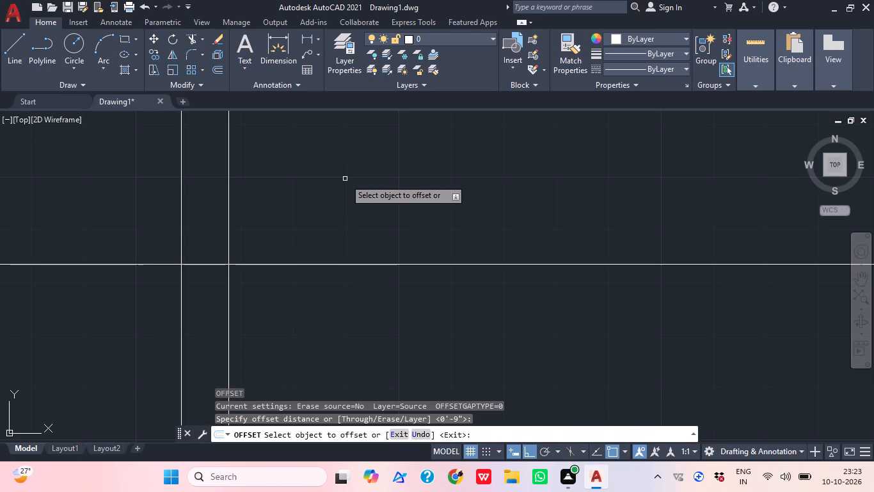
click(339, 263)
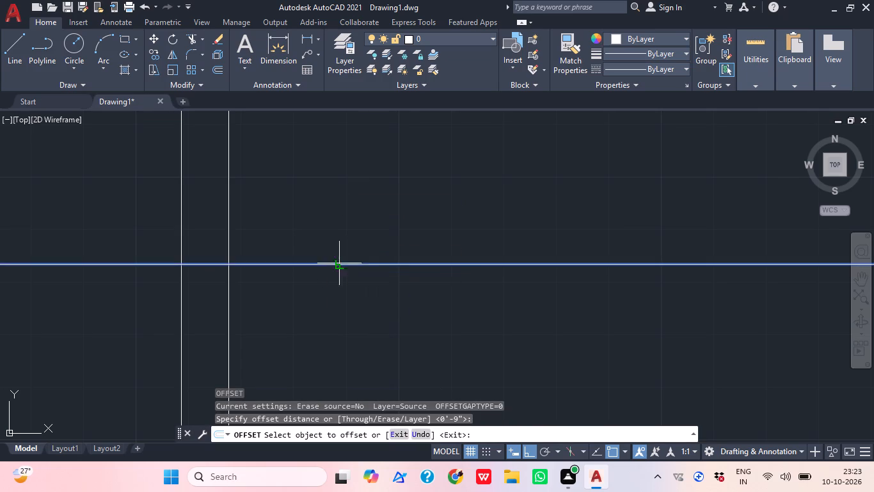
click(335, 312)
key(Escape)
Trim the two horizontal lines left of the outer vertical line and the two vertical lines above the upper horizontal line, forming a corner.
key(t)
text(r)
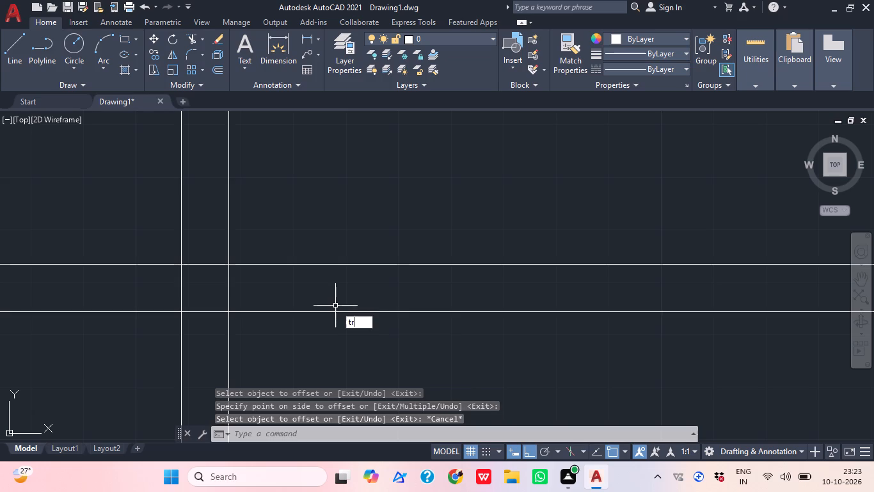
key(space)
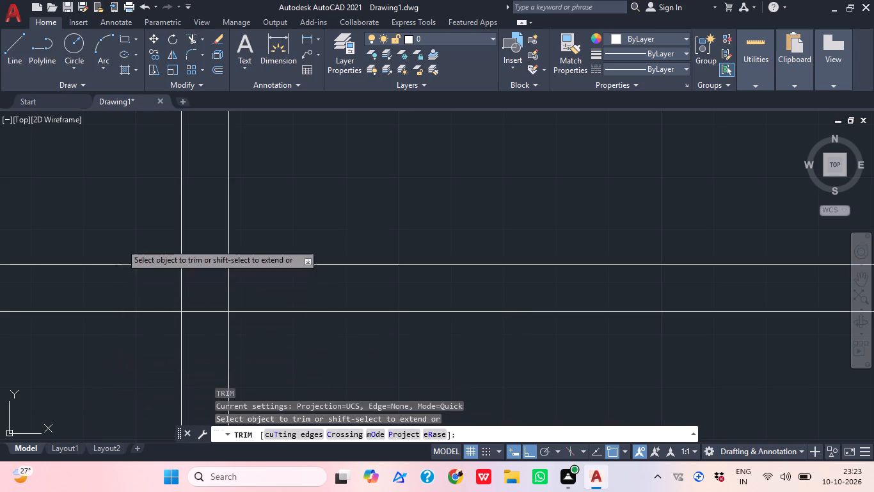
click(121, 243)
click(104, 379)
click(124, 265)
click(258, 220)
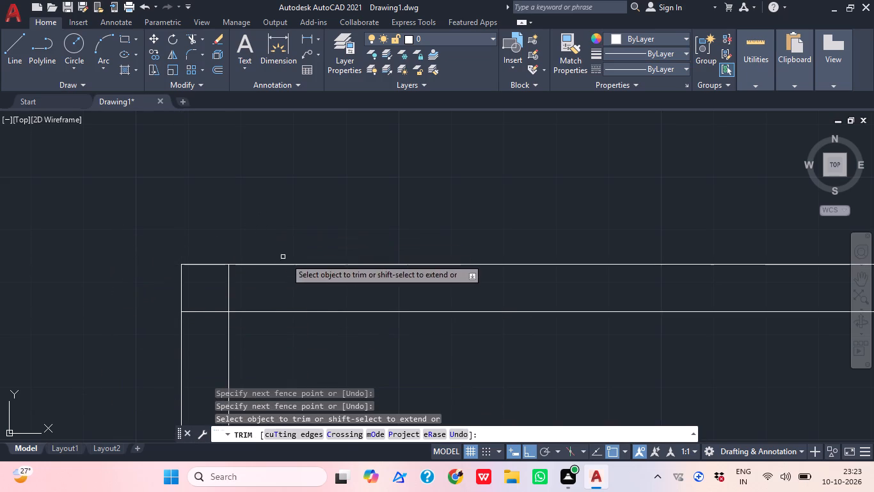
middle_drag(378, 297, 277, 280)
key(Escape)
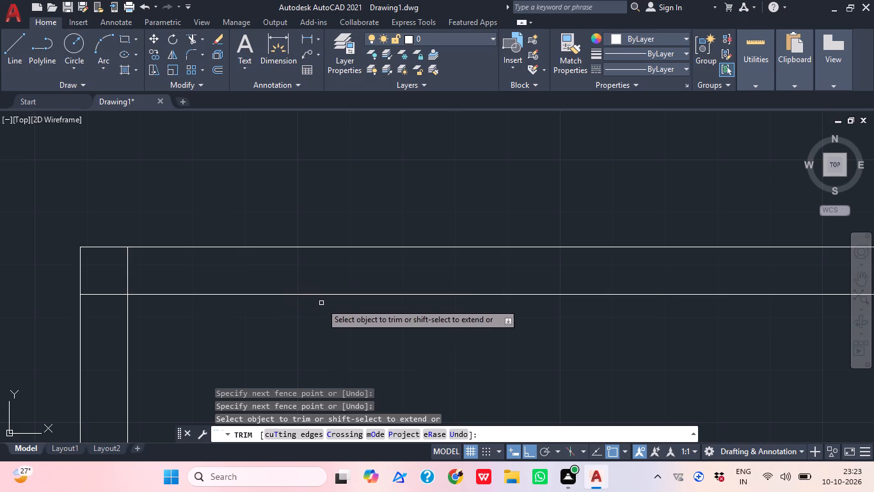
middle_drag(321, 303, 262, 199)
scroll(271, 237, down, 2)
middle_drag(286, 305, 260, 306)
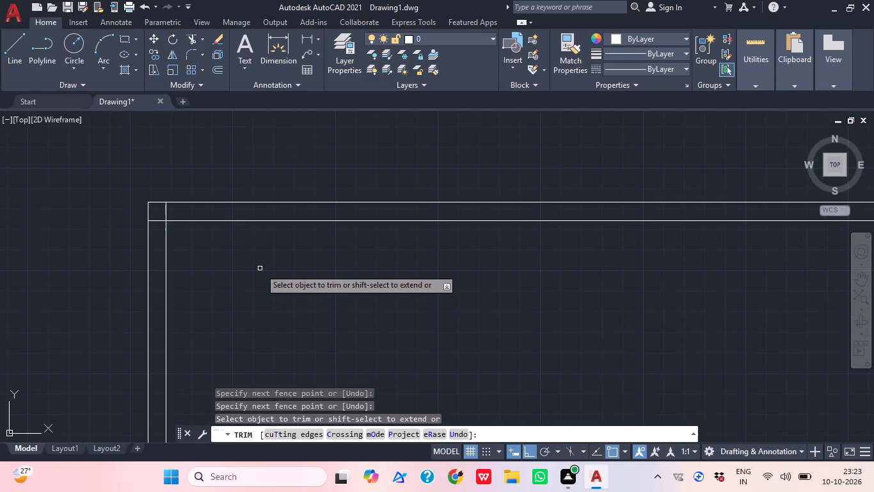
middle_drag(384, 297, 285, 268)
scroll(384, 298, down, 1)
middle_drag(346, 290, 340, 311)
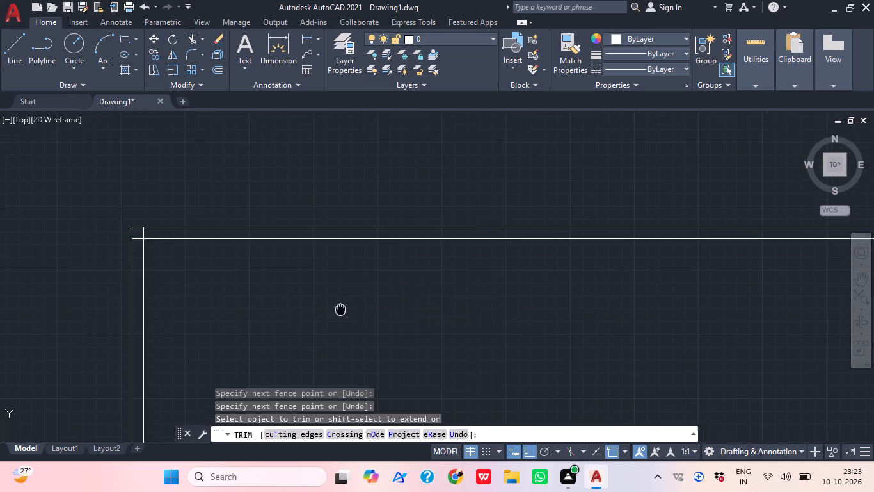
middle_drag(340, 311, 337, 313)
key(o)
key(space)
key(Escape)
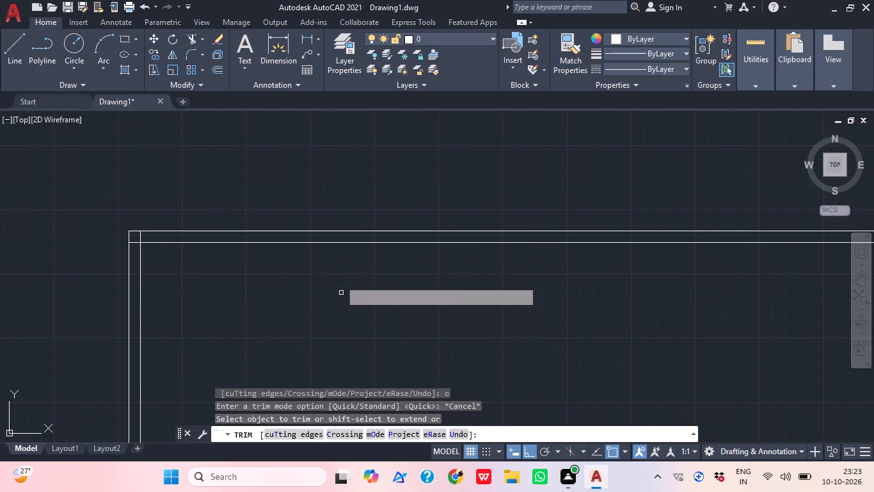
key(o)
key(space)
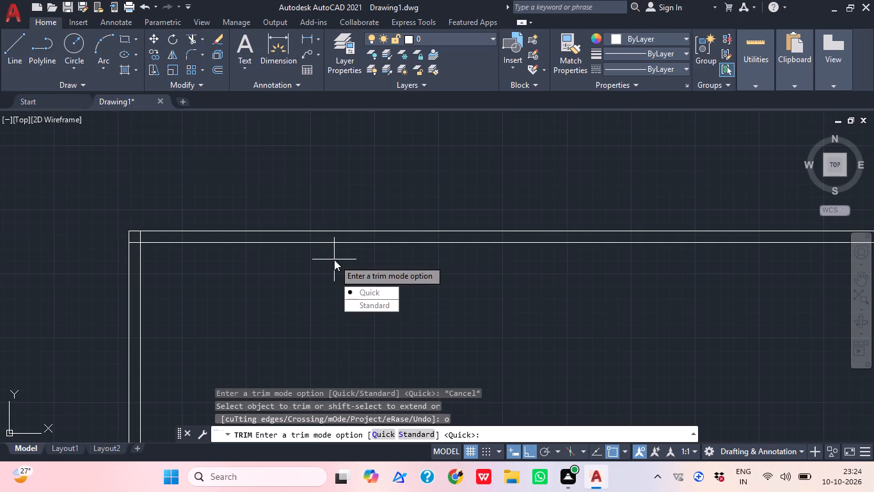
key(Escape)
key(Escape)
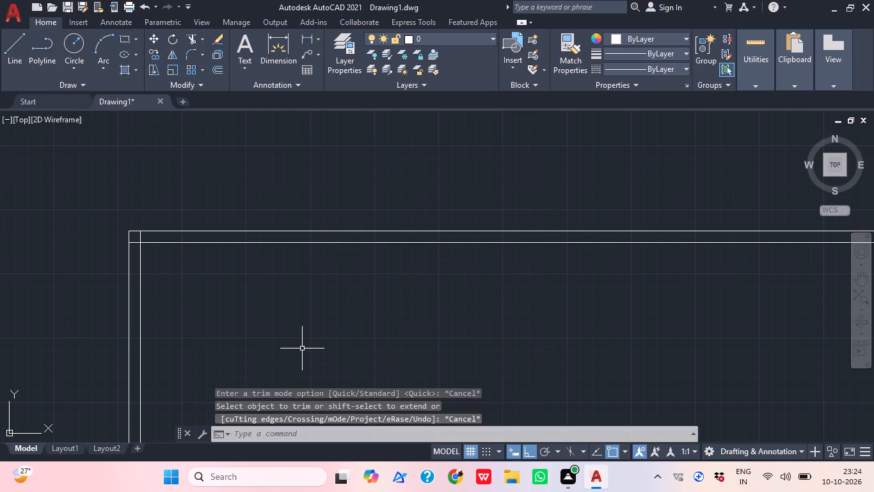
Offset the inner vertical wall line 10'11" to the right to place the first partition line.
middle_drag(335, 325, 315, 324)
key(o)
key(space)
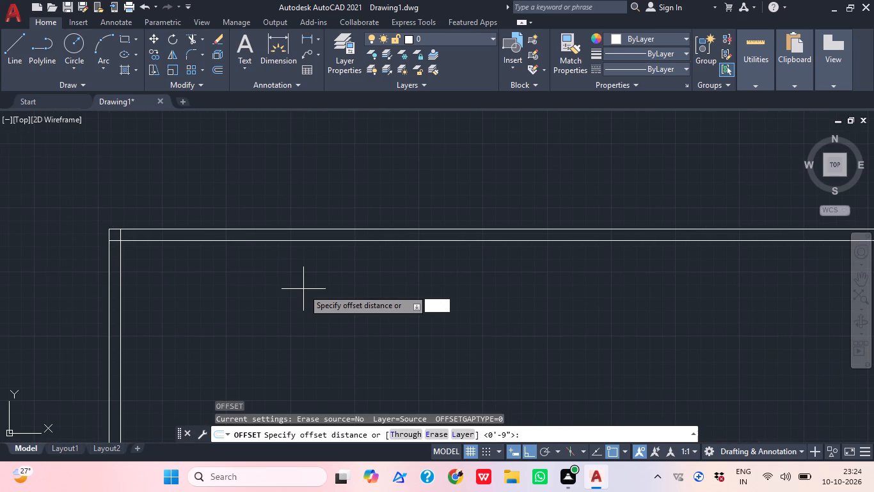
text(10'11)
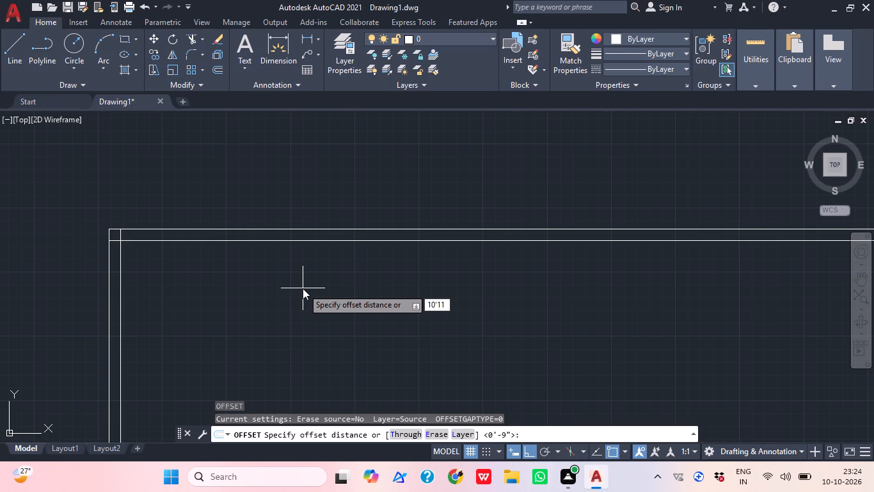
key(shift+quotedbl)
key(Return)
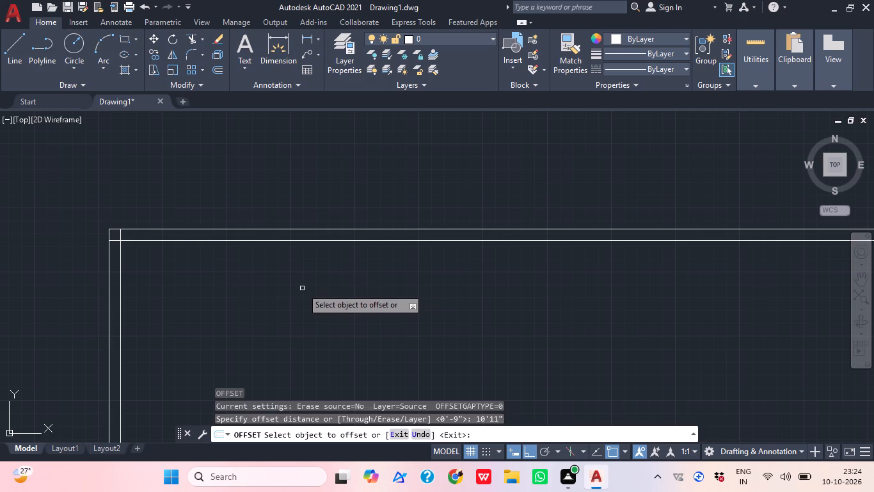
click(121, 316)
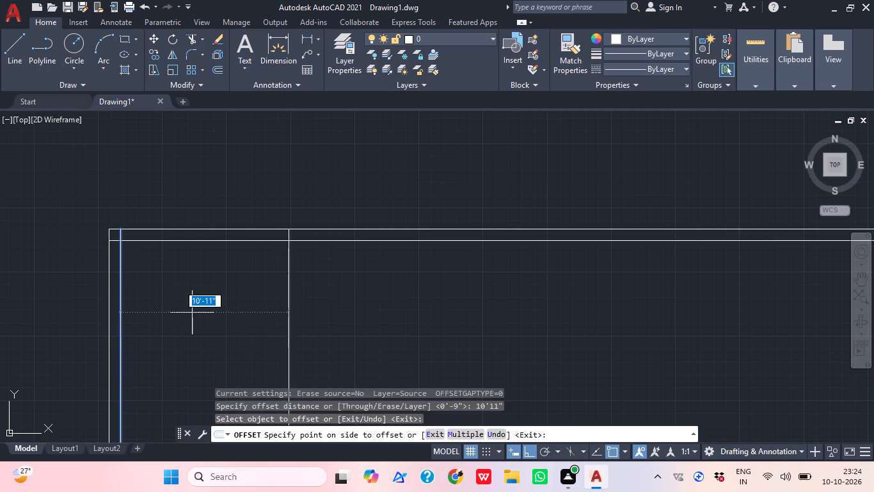
click(198, 310)
key(space)
Offset the new partition line 4.5" to the right to give the partition its thickness.
key(space)
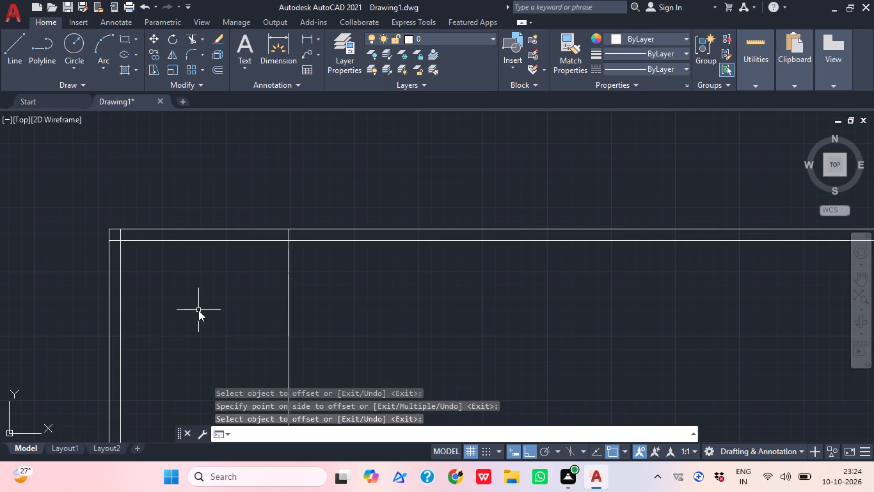
key(9)
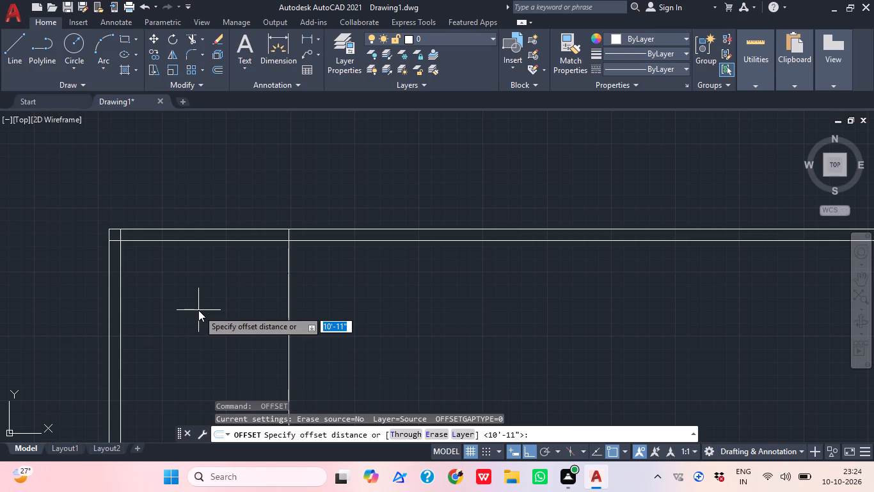
key(BackSpace)
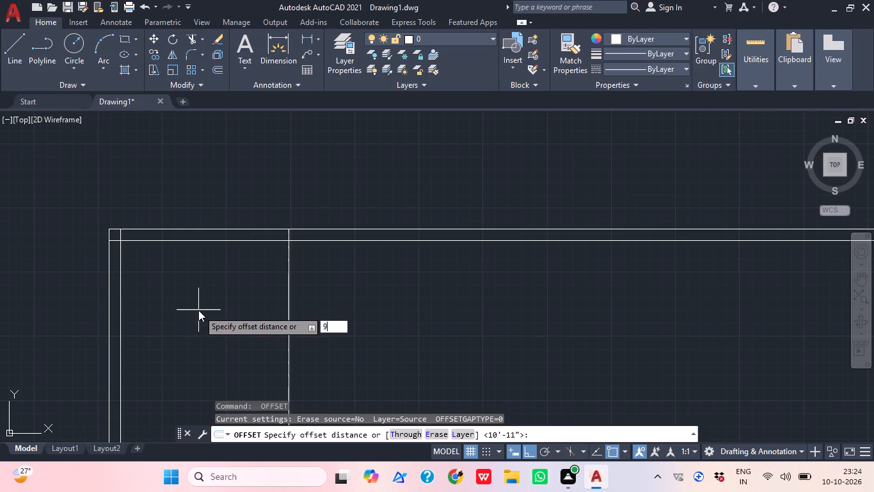
key(4)
key(period)
text(5")
key(Return)
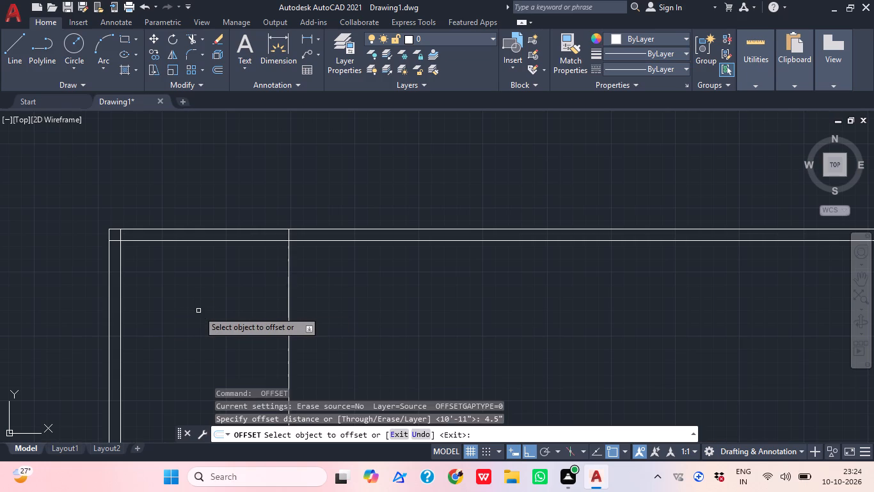
click(290, 303)
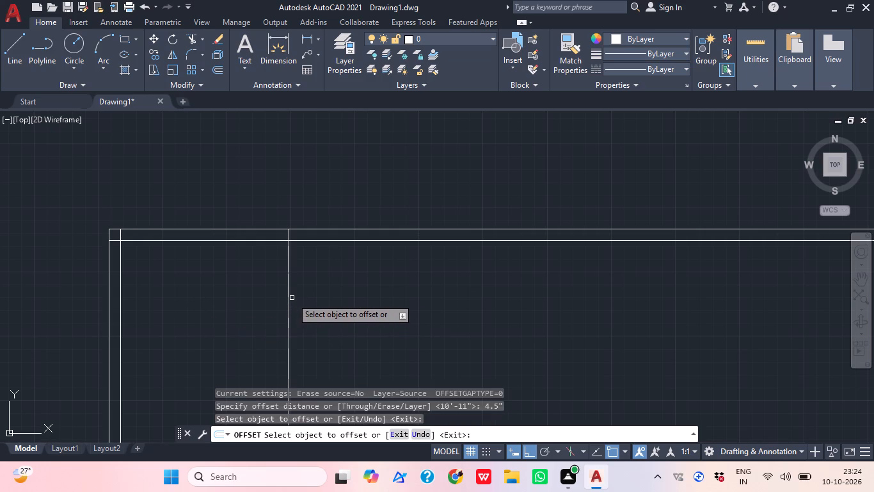
click(289, 297)
click(314, 304)
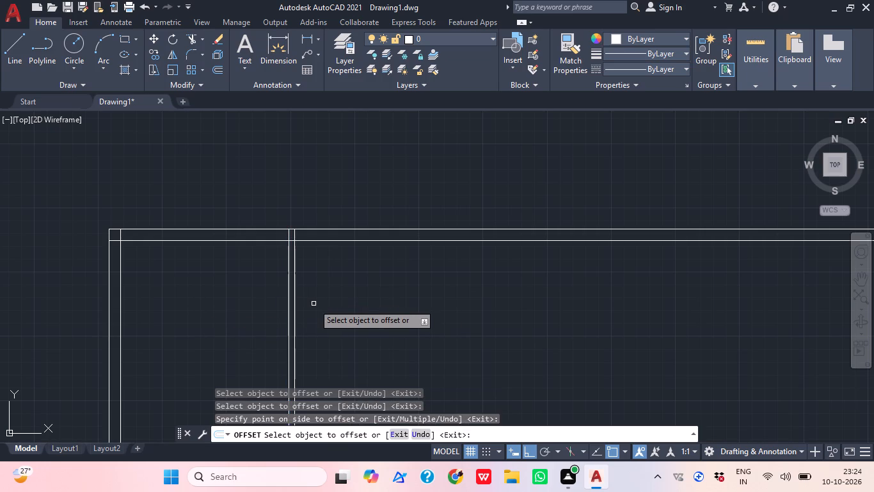
middle_drag(359, 313, 339, 313)
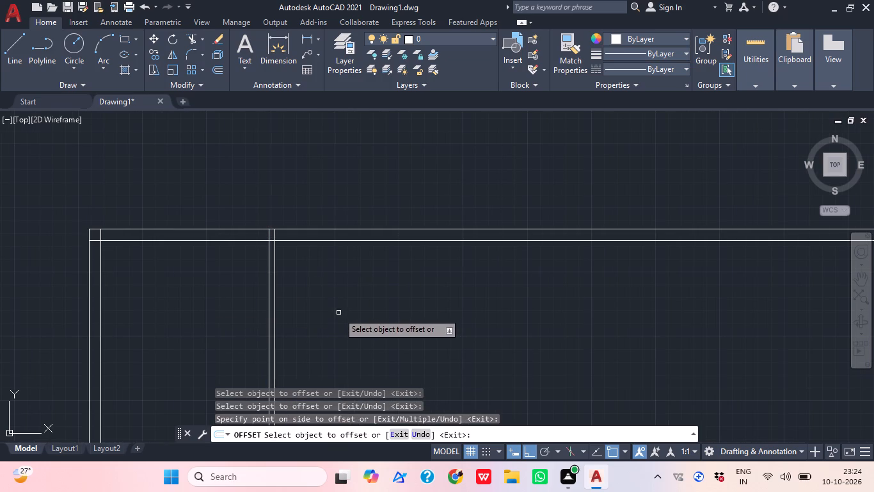
key(space)
Start another offset and enter 10' as the feet portion of its distance.
key(space)
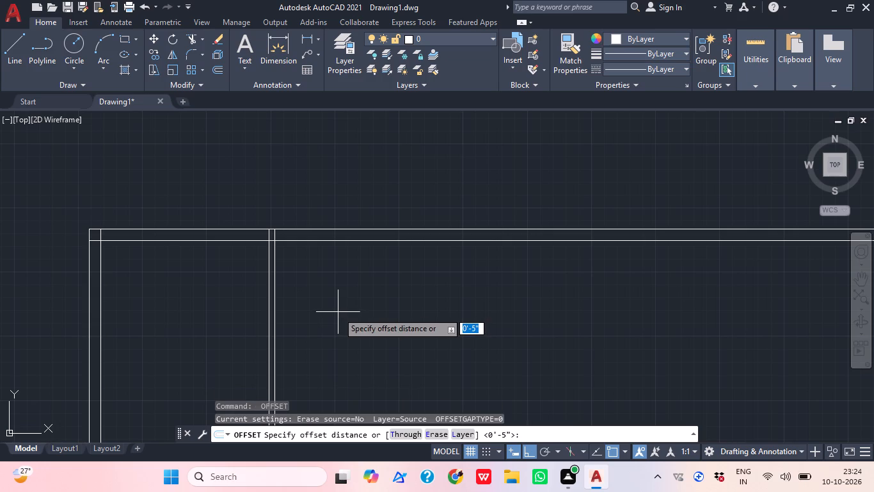
text(10')
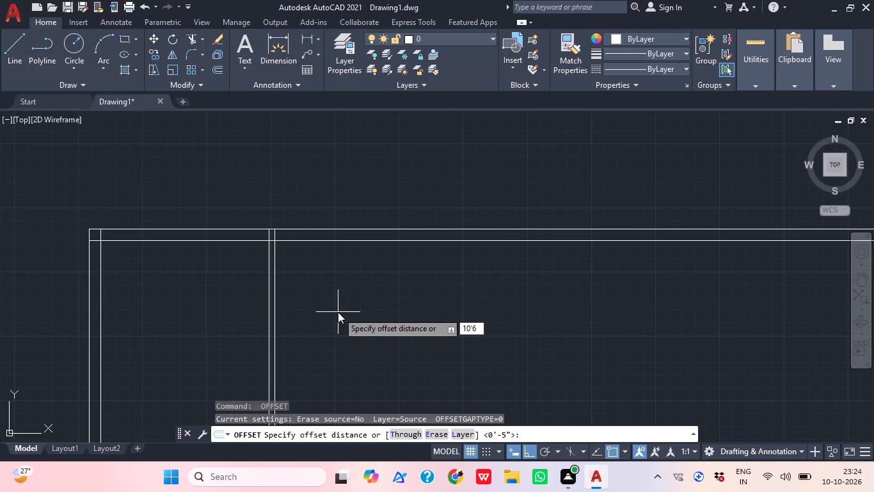
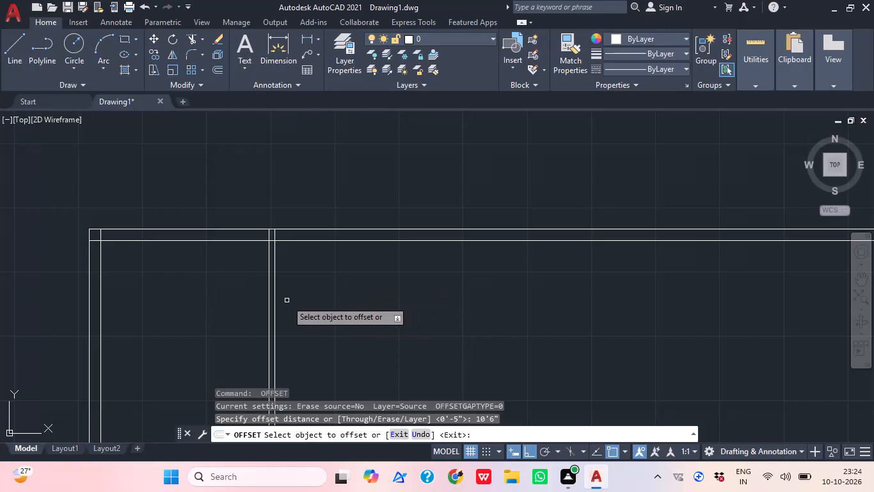
Offset the first partition's right-hand line 10'6" to the right to place the second partition line.
double_click(275, 318)
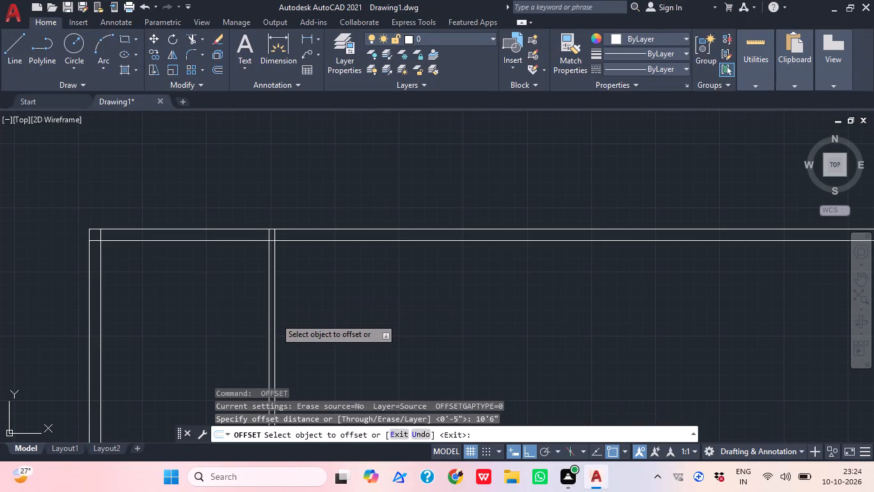
key(space)
Offset the second partition line 4.5" to the right to give that partition its thickness.
key(space)
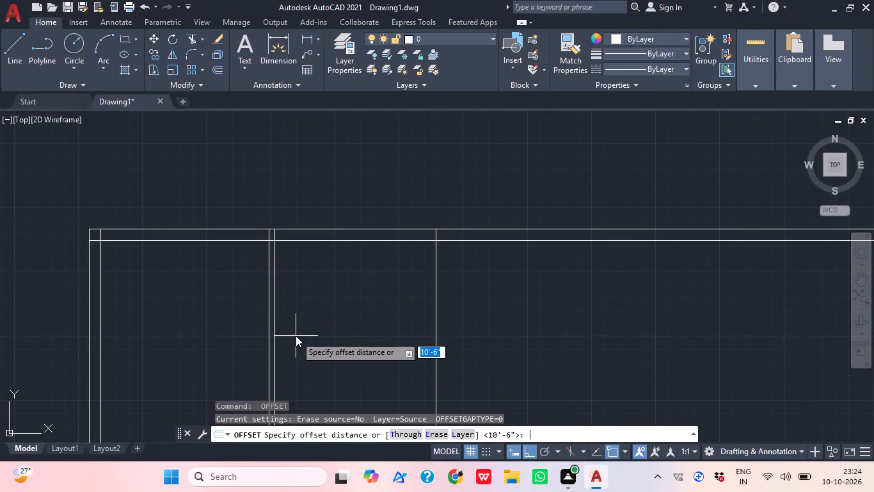
text(4.)
text(5")
key(Return)
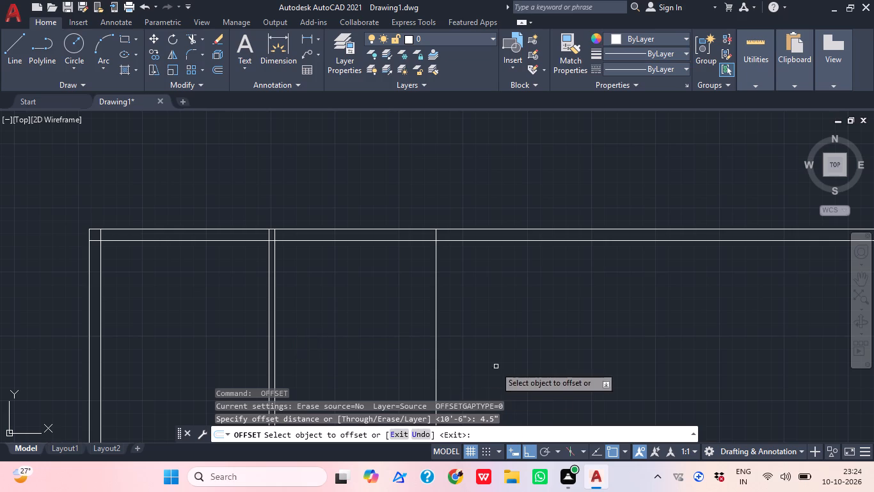
click(436, 311)
click(461, 320)
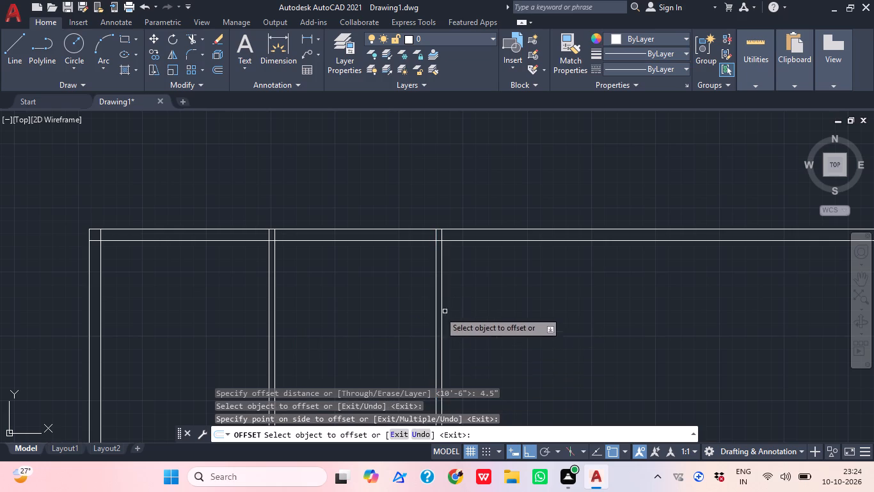
middle_click(388, 320)
key(space)
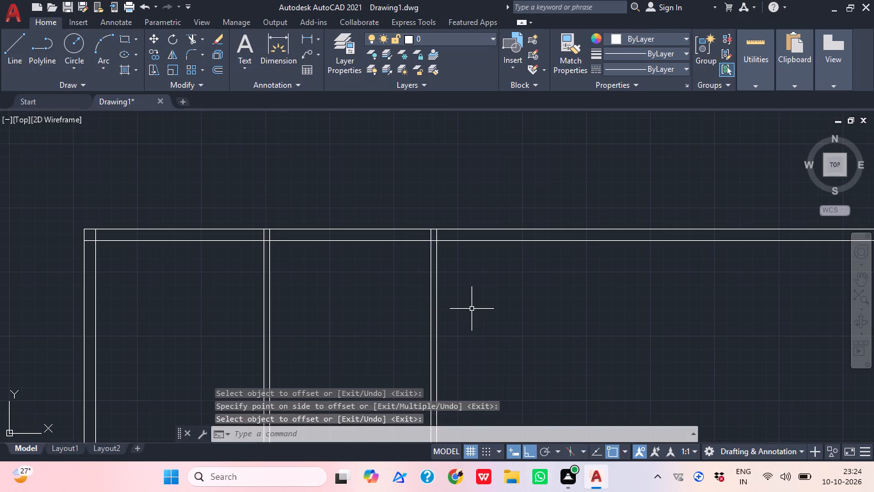
Offset the second partition's right-hand line 11'9.4" to the right to place the inner face of the right outer wall.
key(space)
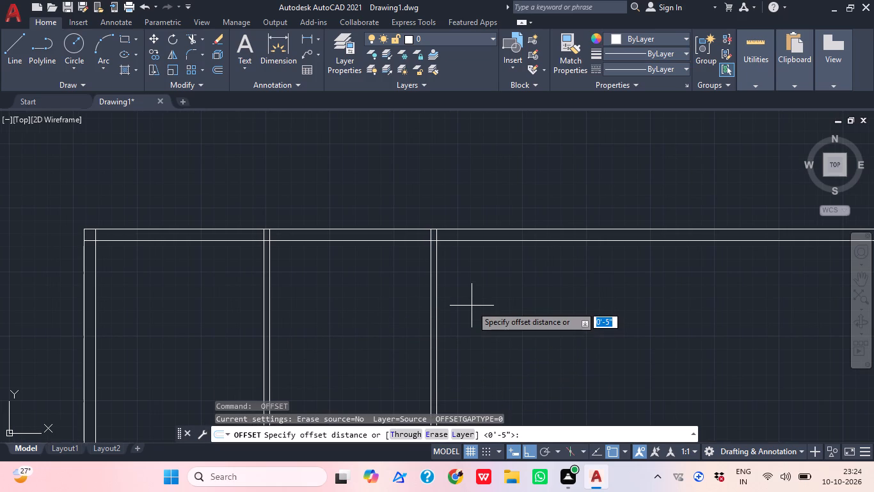
key(1)
key(1)
key(apostrophe)
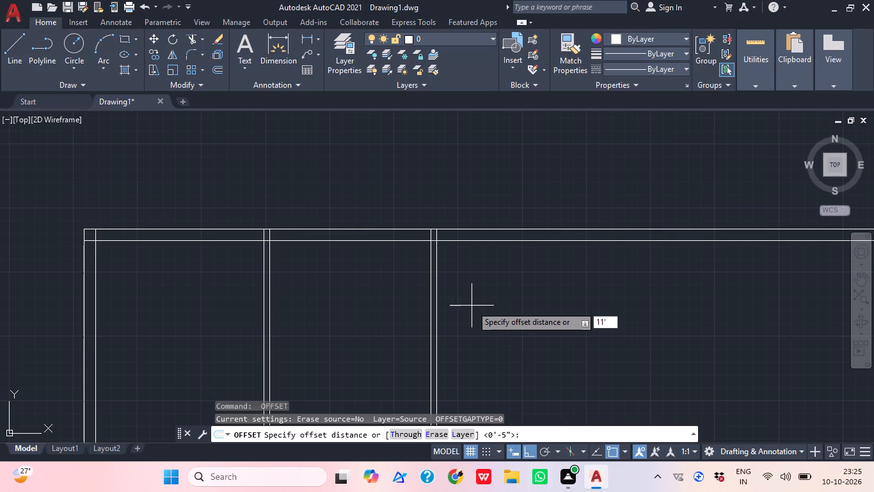
text(9.4")
key(Return)
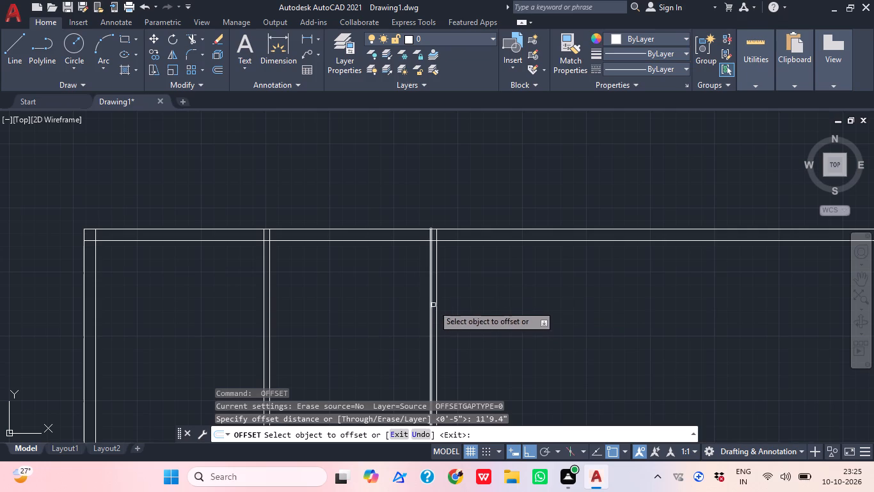
click(437, 310)
click(490, 301)
middle_drag(562, 322, 454, 300)
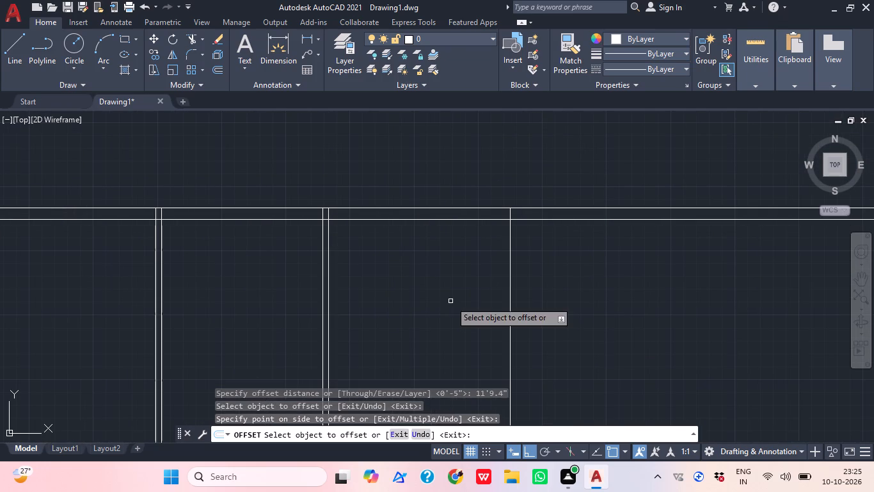
key(space)
Offset the rightmost vertical line 9" to the right to give the outer wall its thickness.
key(space)
text(9")
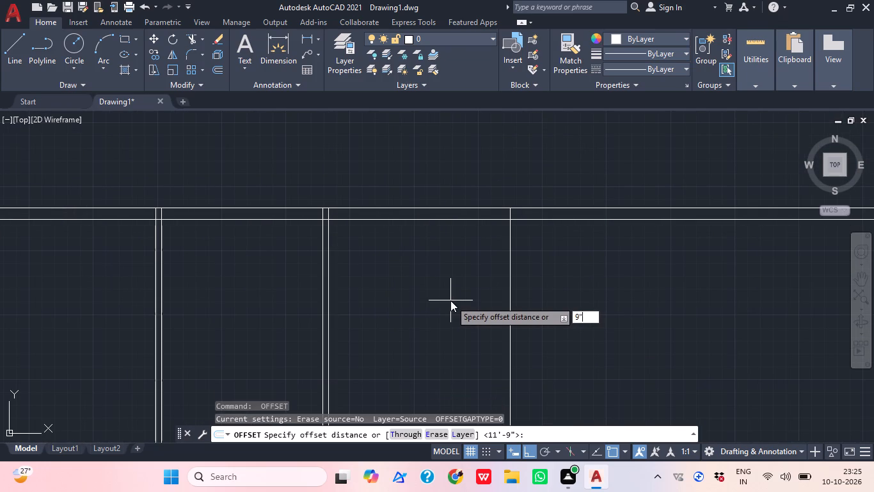
key(Return)
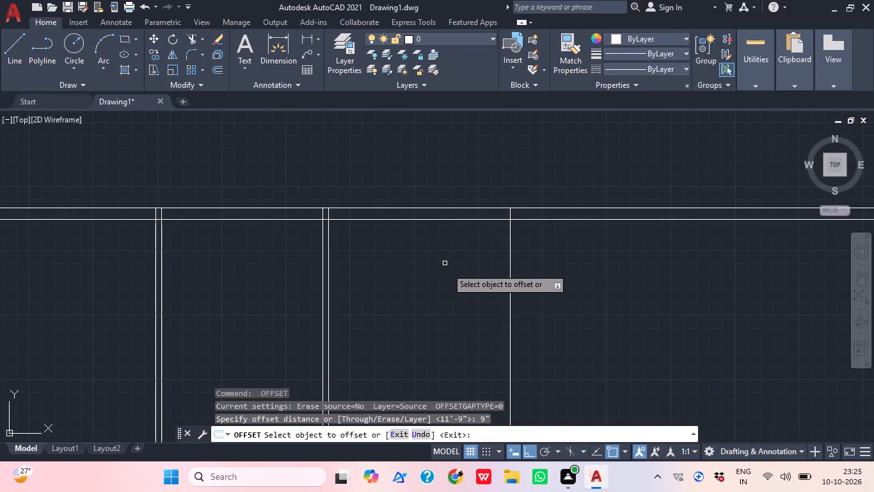
click(511, 302)
click(521, 302)
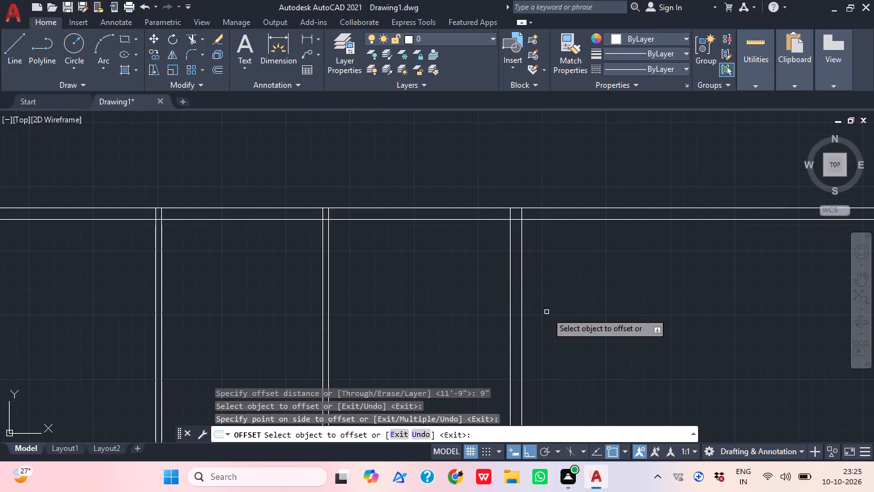
key(Escape)
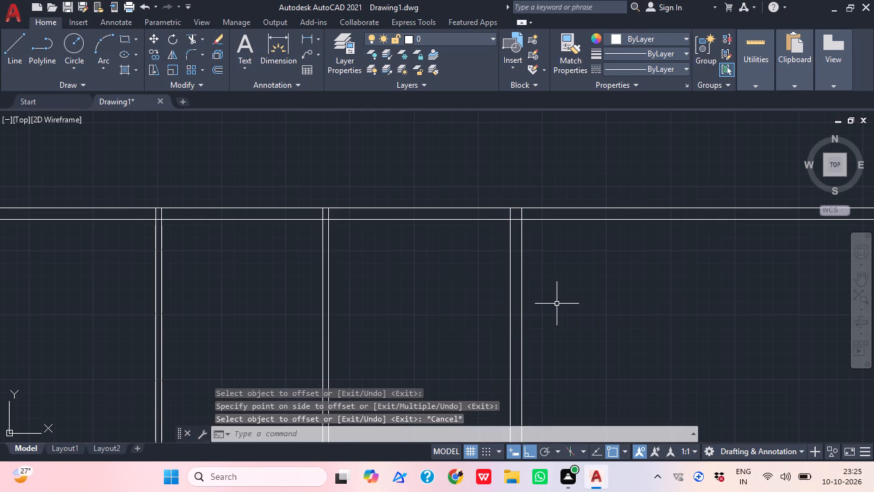
Trim the two horizontal top wall lines extending right of the outermost right vertical line to close the corner.
text(tr)
key(space)
click(566, 208)
click(564, 228)
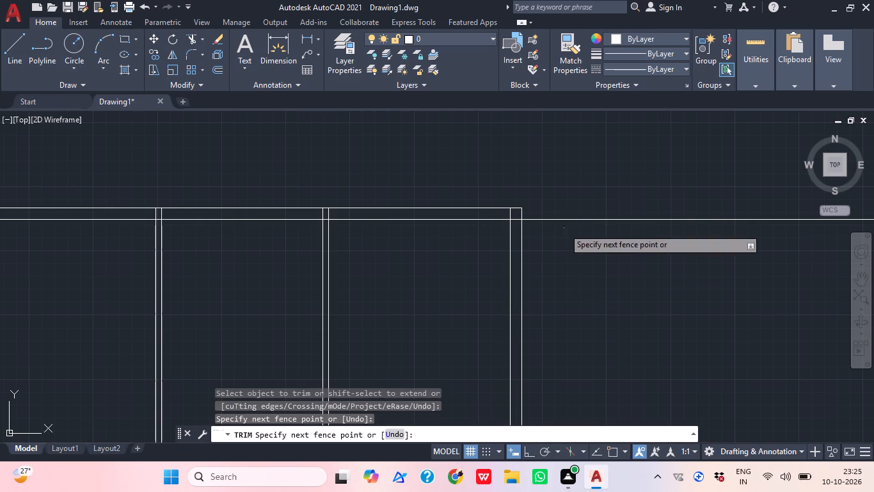
click(562, 211)
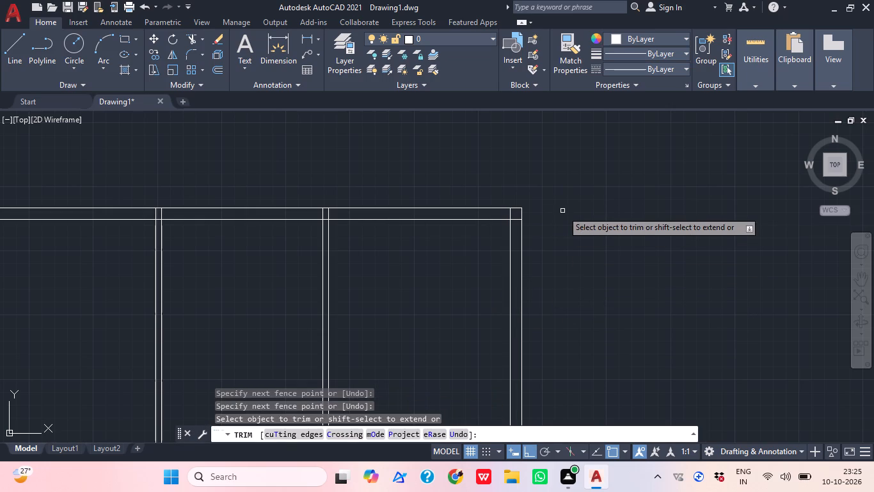
key(Escape)
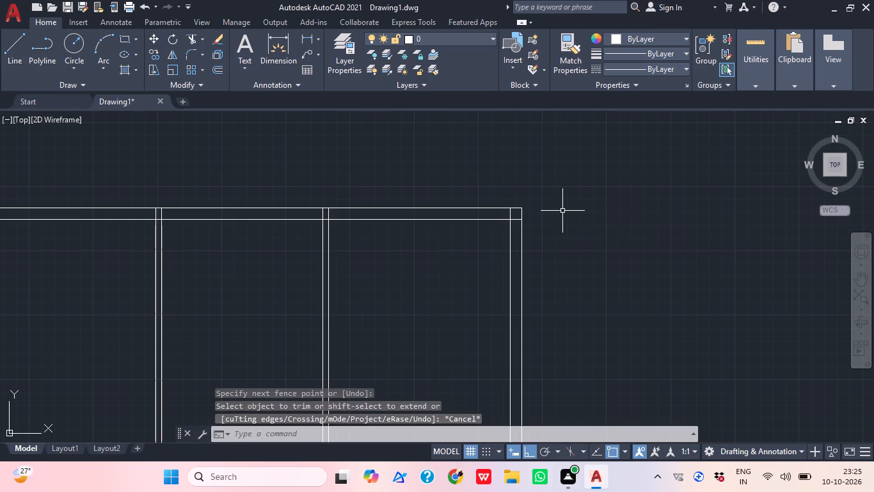
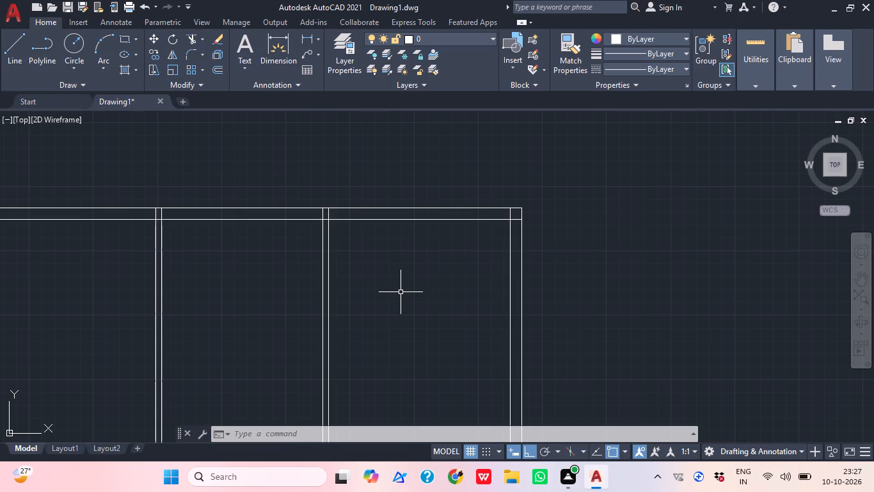
Offset the inner line of the top outer wall 4'3" downward to place a horizontal partition line.
scroll(411, 315, down, 1)
middle_drag(438, 300, 443, 293)
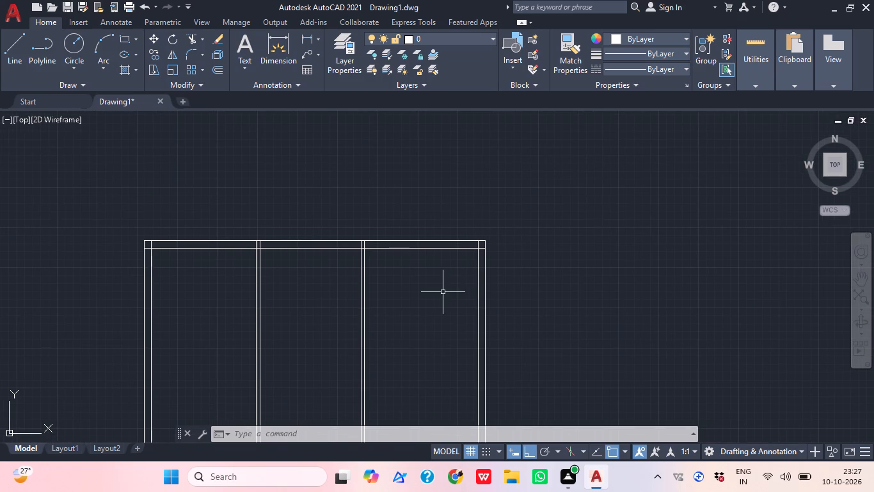
middle_drag(411, 297, 401, 289)
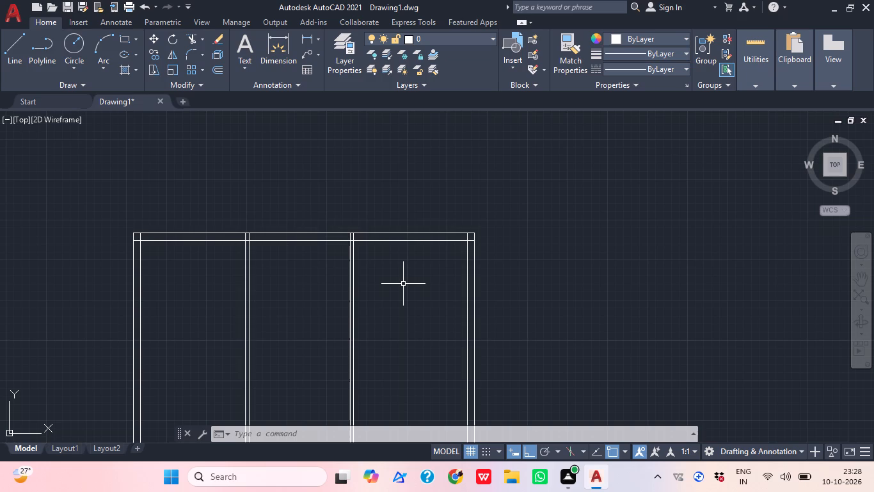
click(437, 281)
key(Escape)
text(o)
key(space)
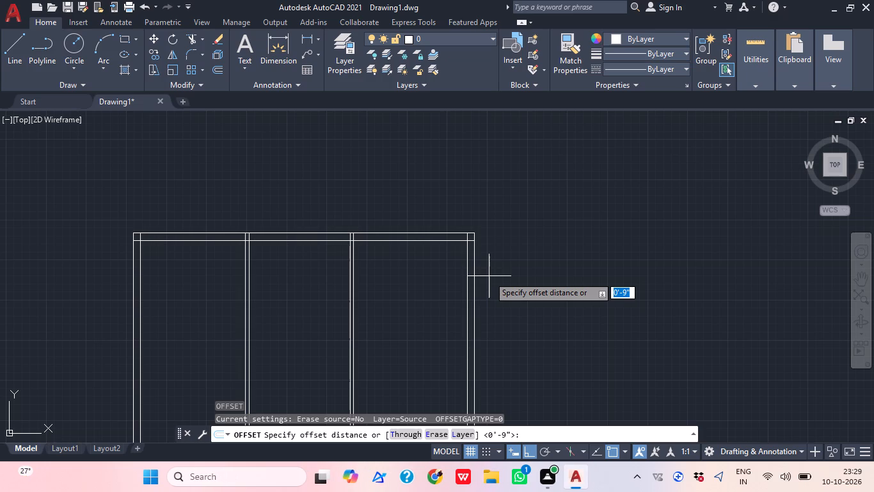
key(4)
key(apostrophe)
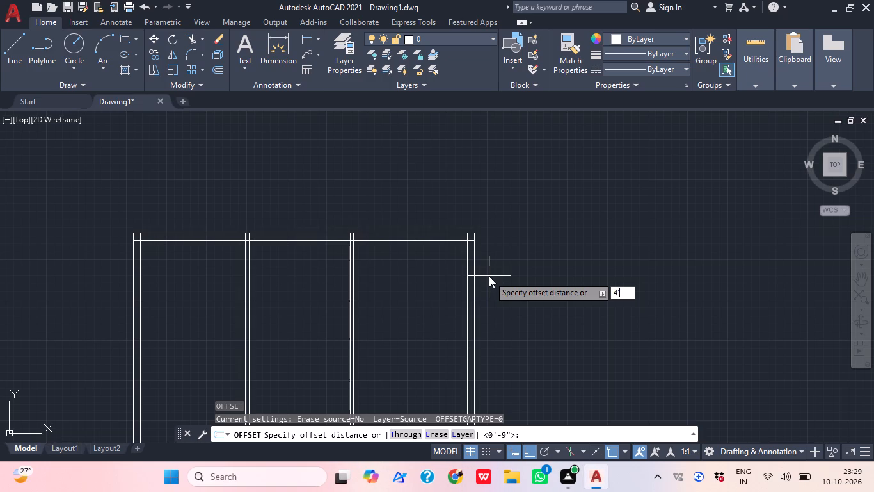
text(3")
key(Return)
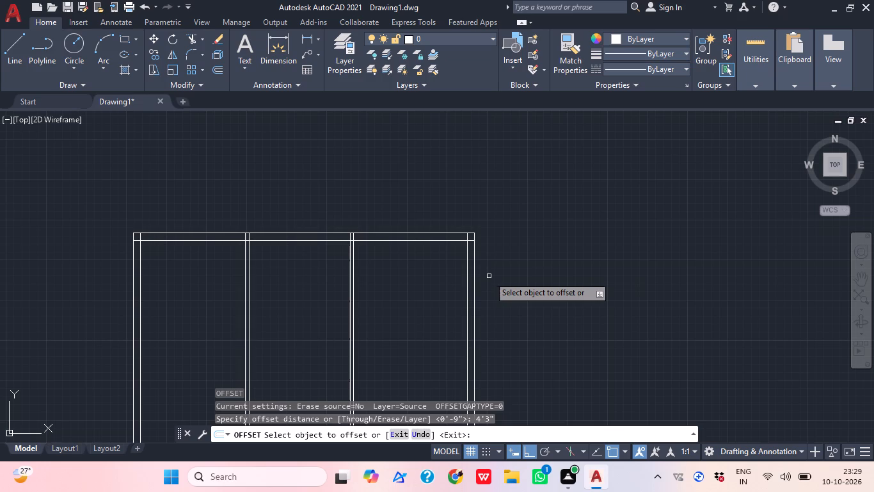
middle_drag(209, 265, 249, 249)
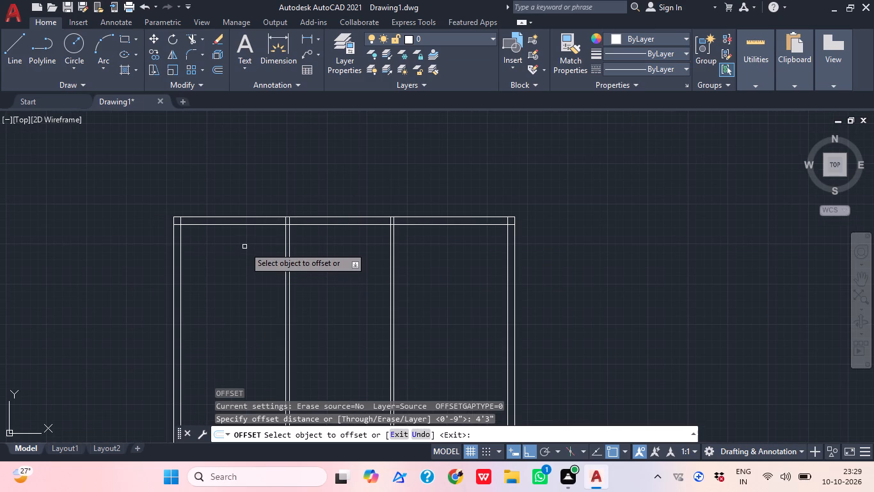
click(256, 226)
click(252, 277)
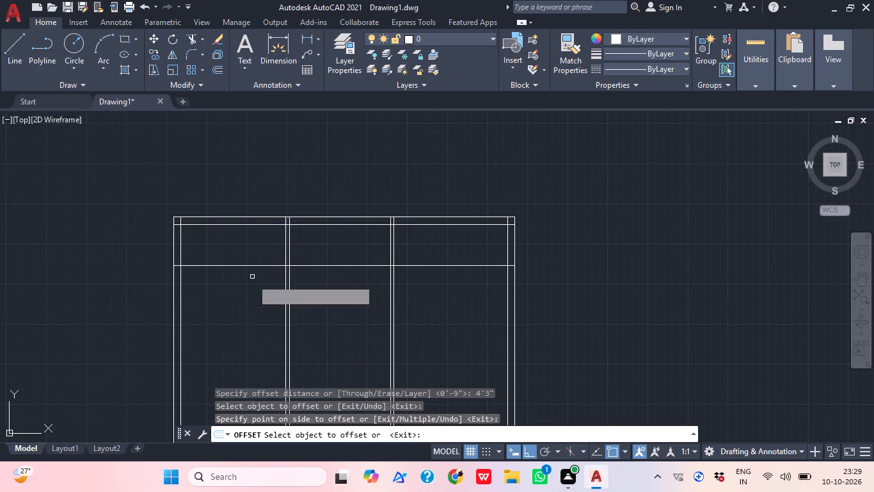
key(space)
Offset the new horizontal partition line 4.5" downward to give that partition its thickness.
key(space)
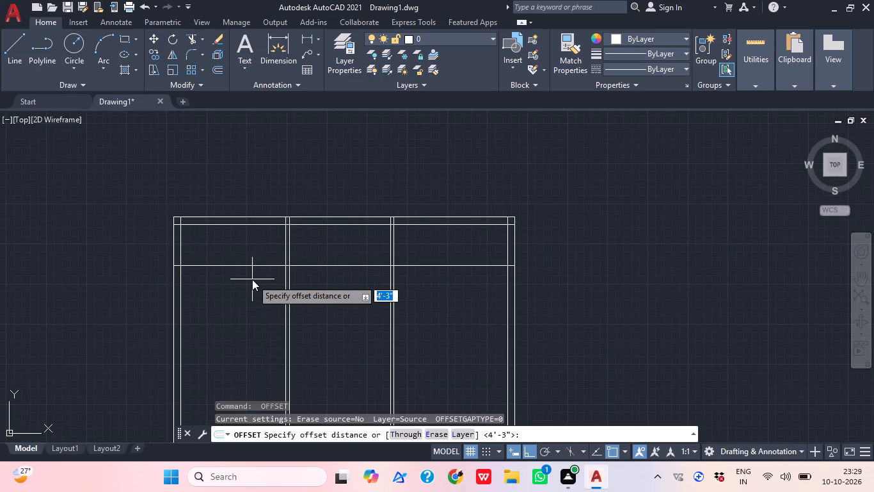
text(4.5")
key(Return)
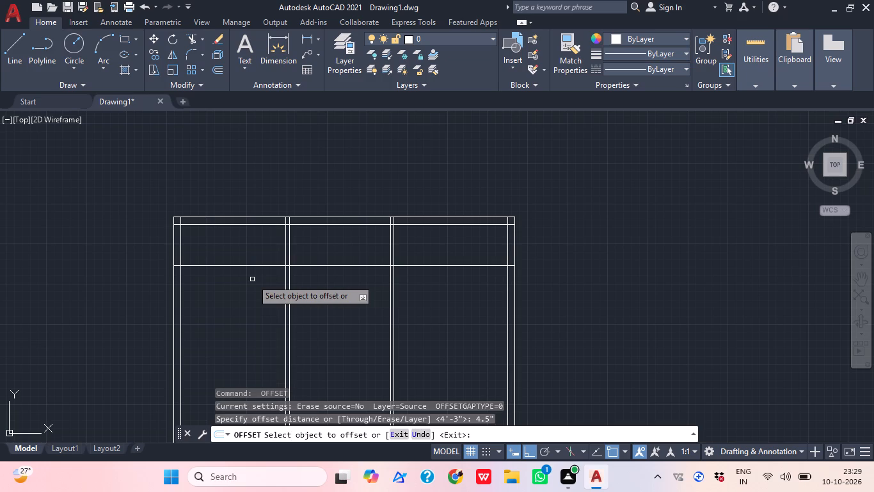
scroll(251, 277, up, 1)
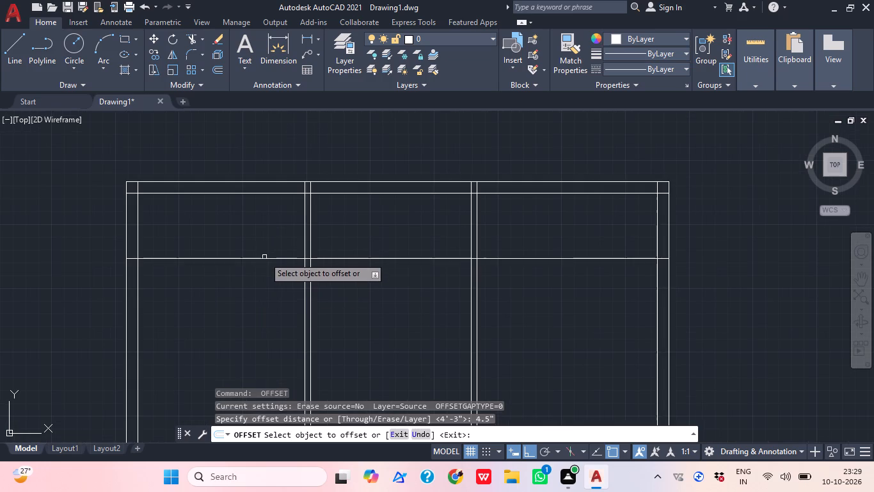
click(264, 258)
click(258, 281)
key(Escape)
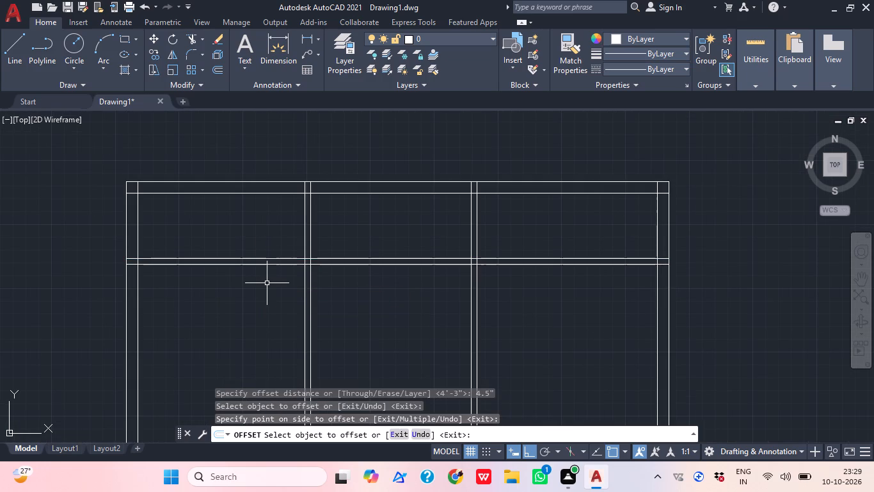
Trim both horizontal partition lines out of the middle and right bays, keeping them in the left bay.
middle_click(317, 290)
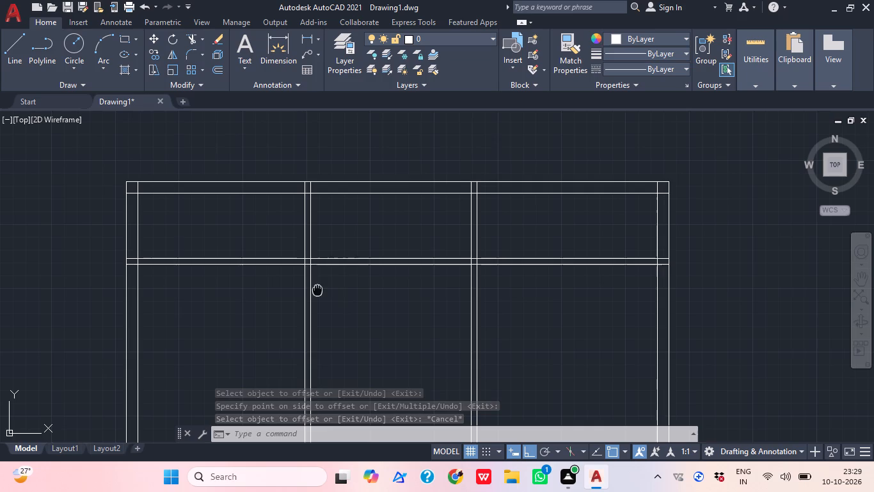
key(t)
text(r)
key(space)
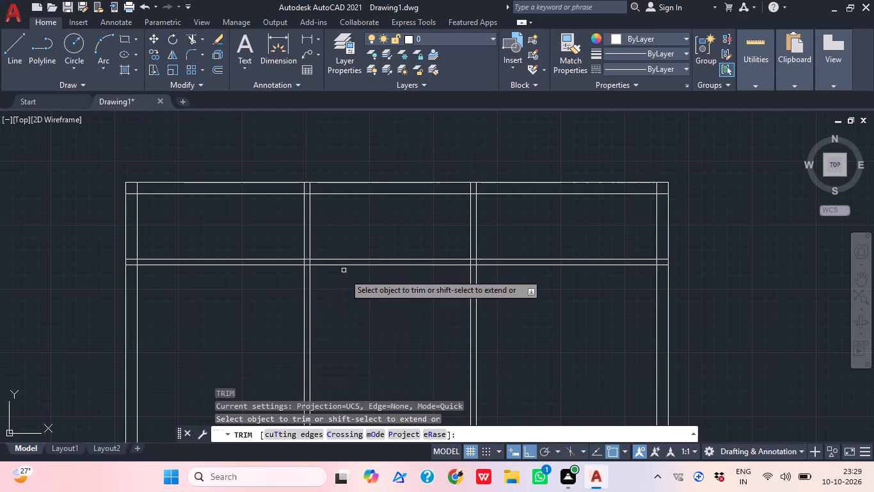
click(346, 270)
click(344, 250)
click(512, 279)
click(512, 256)
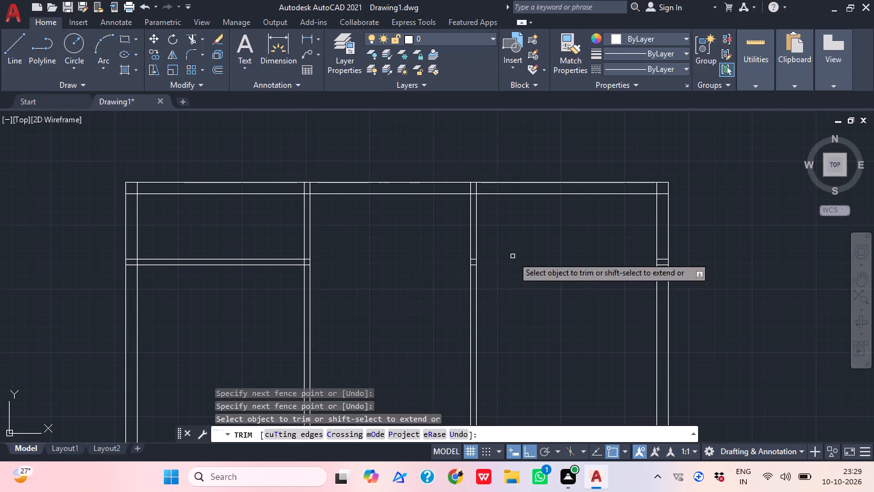
Trim the leftover horizontal segments inside the right outer wall and inside the second vertical partition.
scroll(668, 279, up, 1)
click(655, 259)
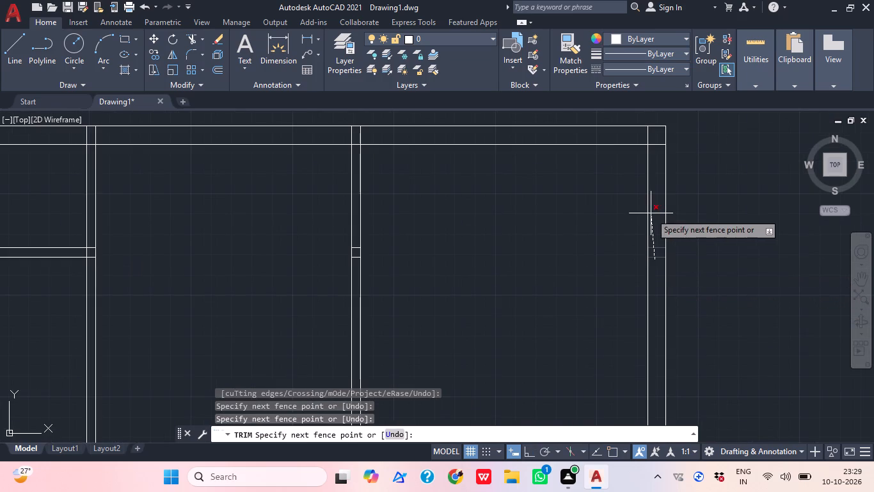
click(658, 244)
scroll(353, 259, up, 1)
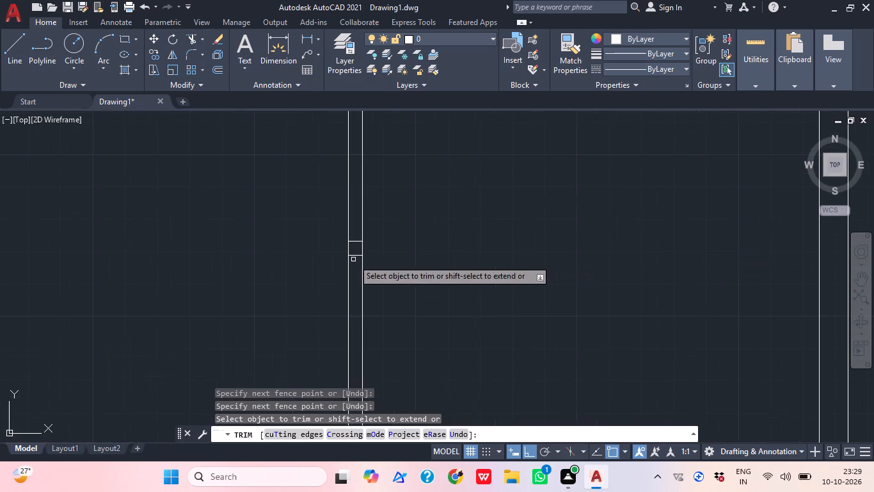
click(354, 255)
click(356, 237)
click(354, 250)
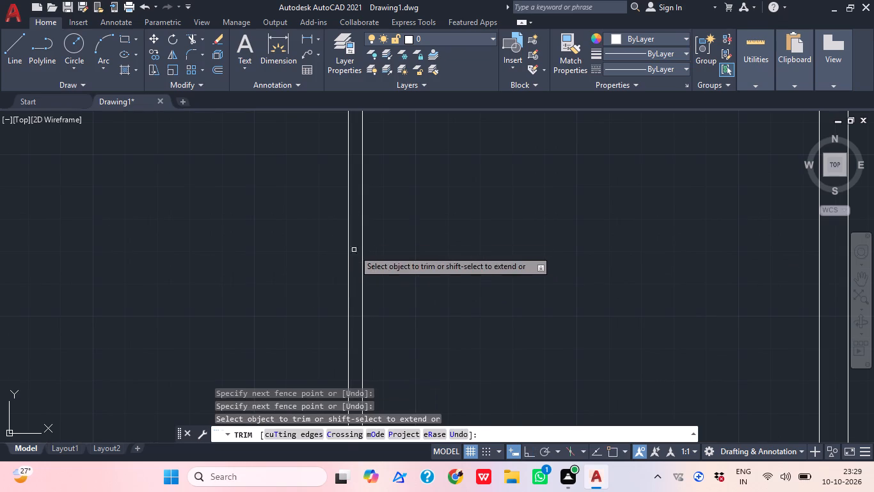
scroll(425, 213, down, 3)
key(Escape)
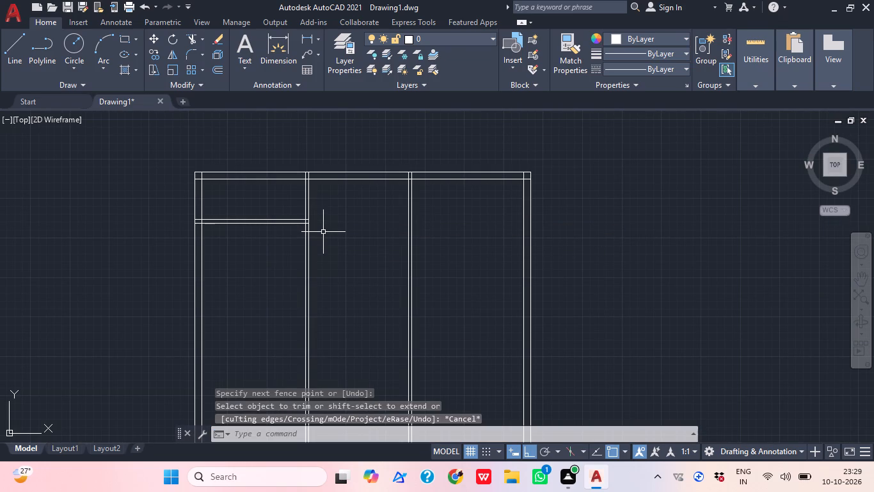
Start an offset with a distance of 8'.
text(o)
key(space)
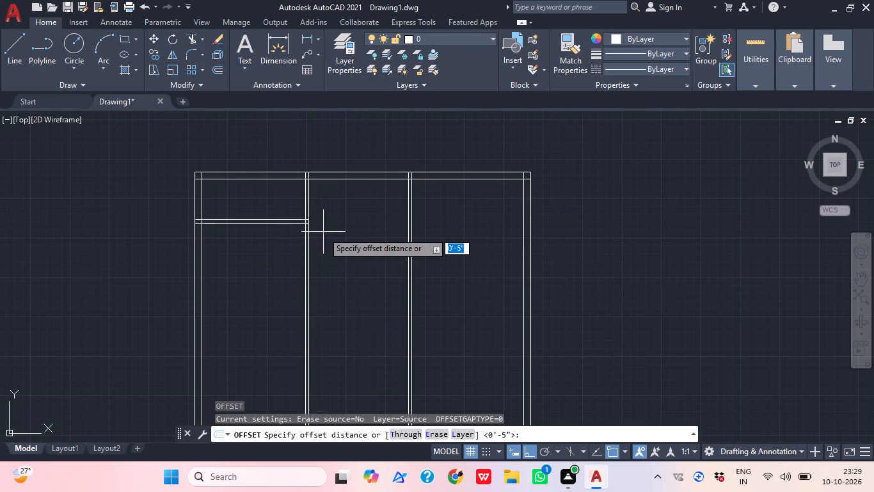
text(8')
key(Return)
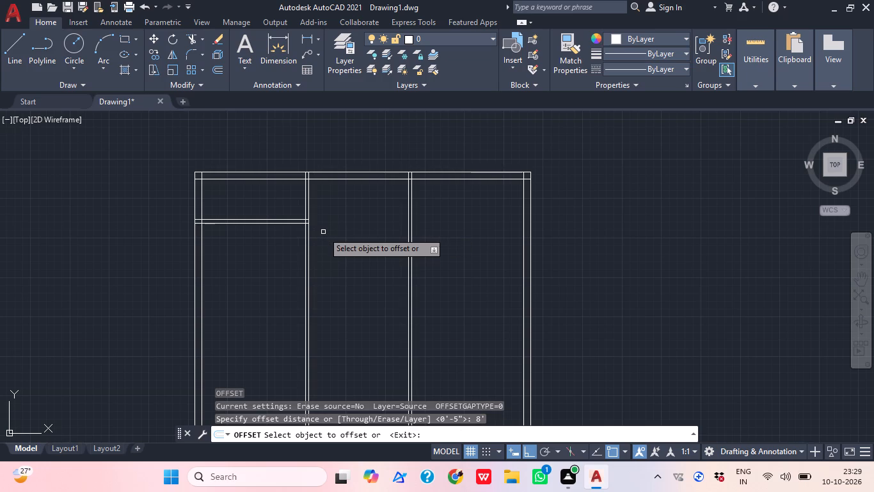
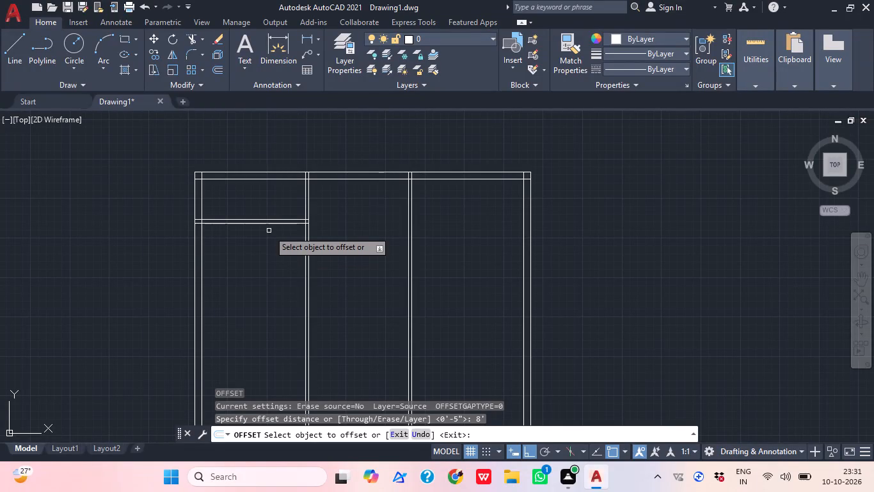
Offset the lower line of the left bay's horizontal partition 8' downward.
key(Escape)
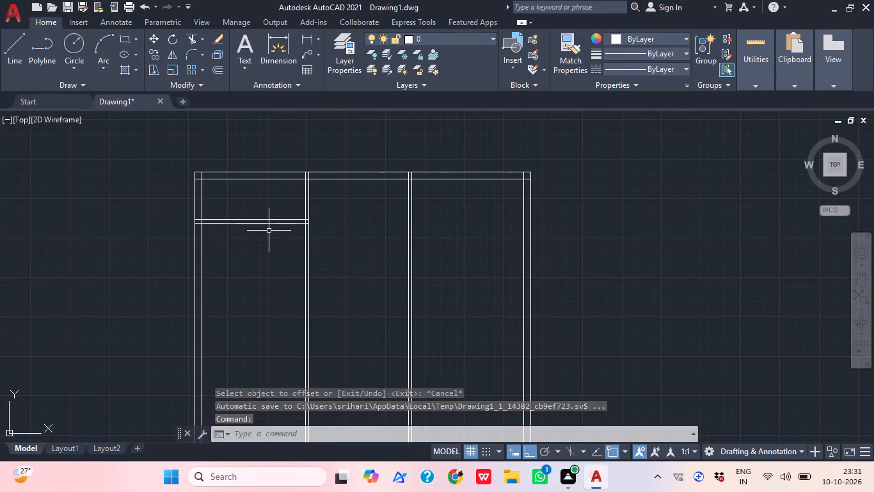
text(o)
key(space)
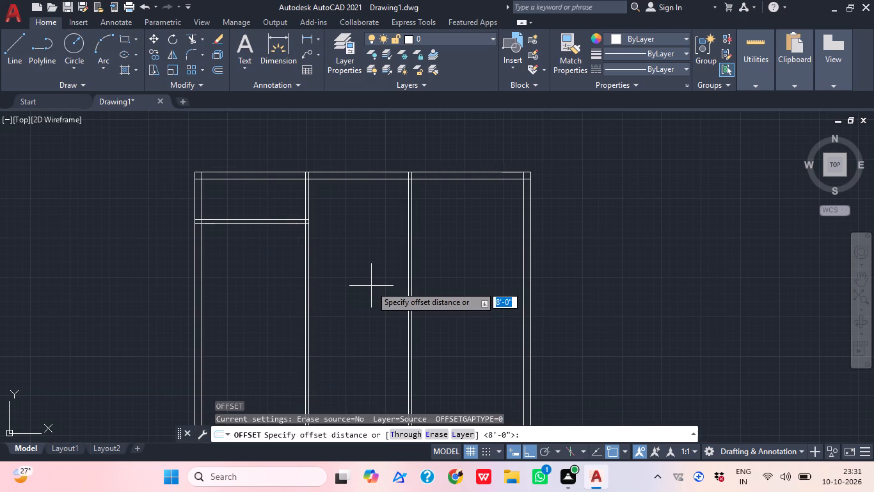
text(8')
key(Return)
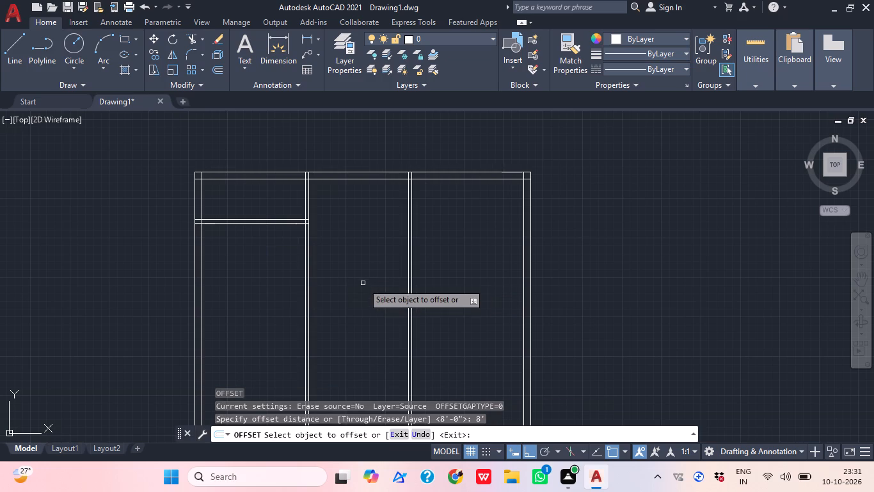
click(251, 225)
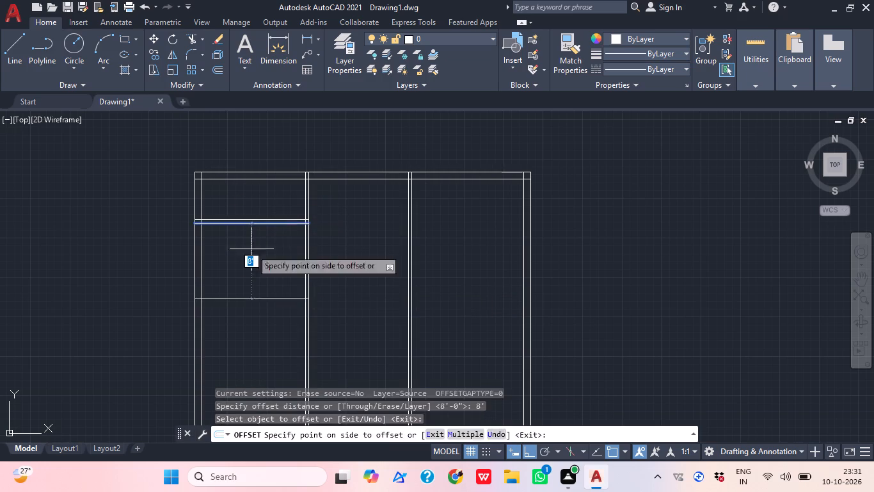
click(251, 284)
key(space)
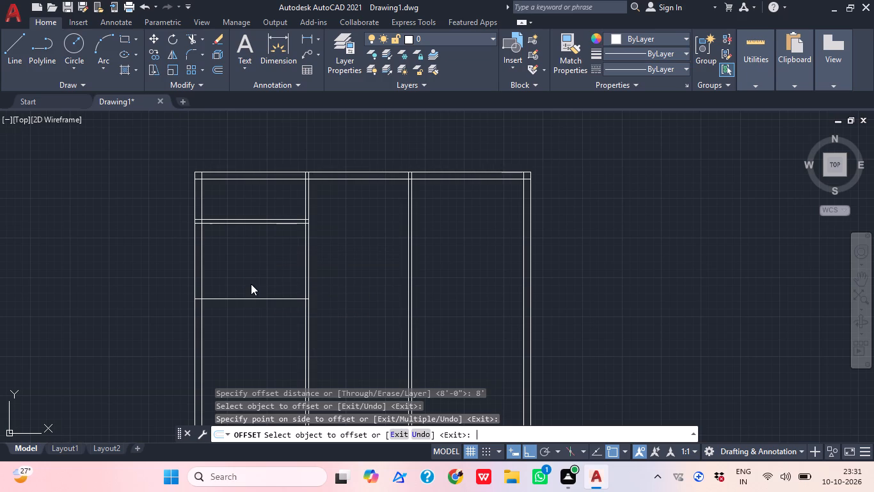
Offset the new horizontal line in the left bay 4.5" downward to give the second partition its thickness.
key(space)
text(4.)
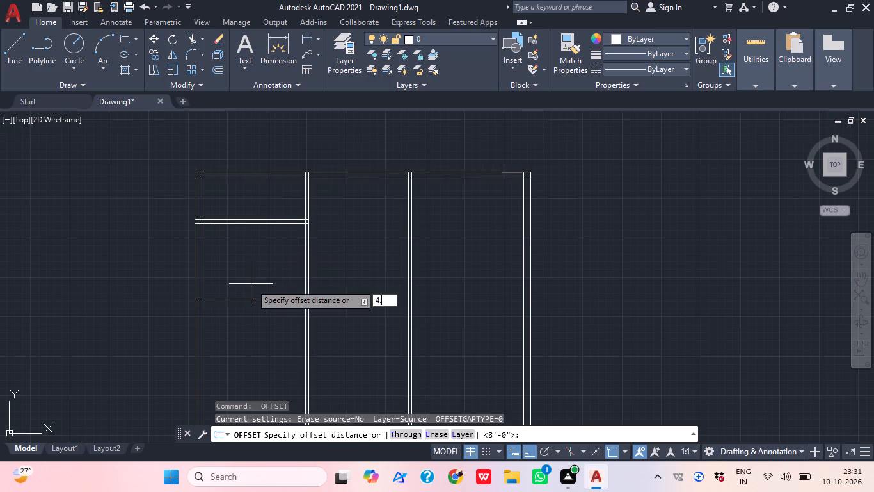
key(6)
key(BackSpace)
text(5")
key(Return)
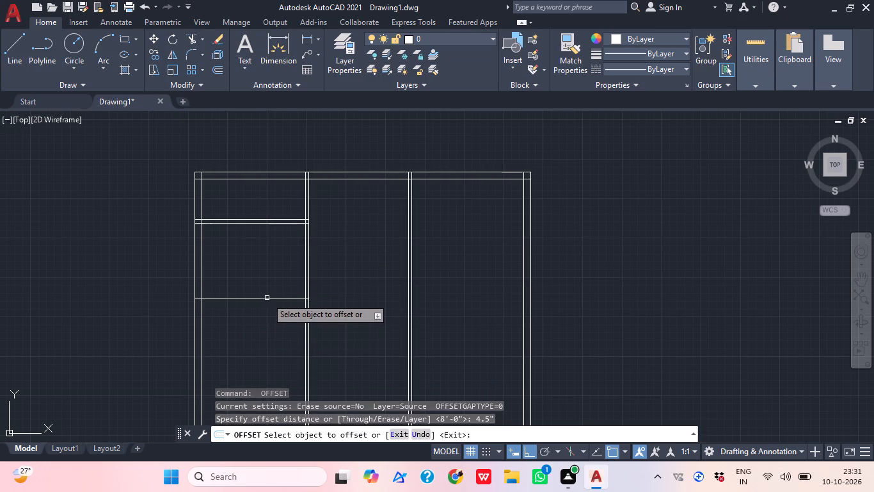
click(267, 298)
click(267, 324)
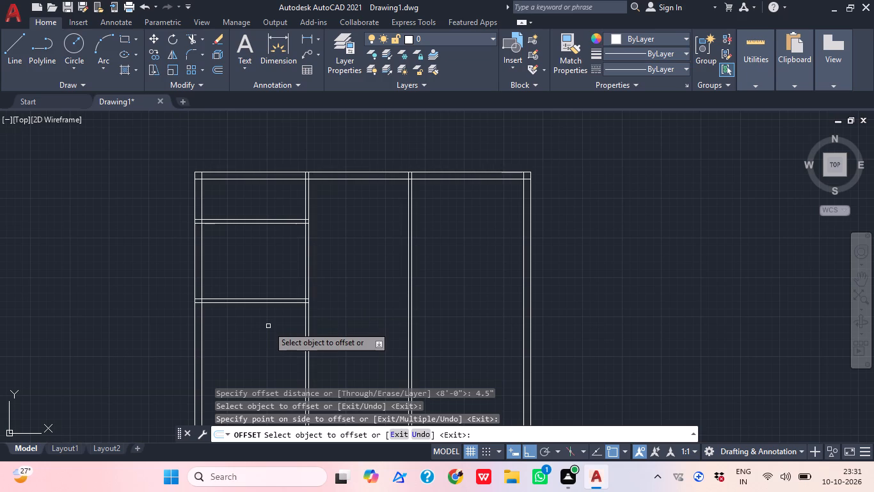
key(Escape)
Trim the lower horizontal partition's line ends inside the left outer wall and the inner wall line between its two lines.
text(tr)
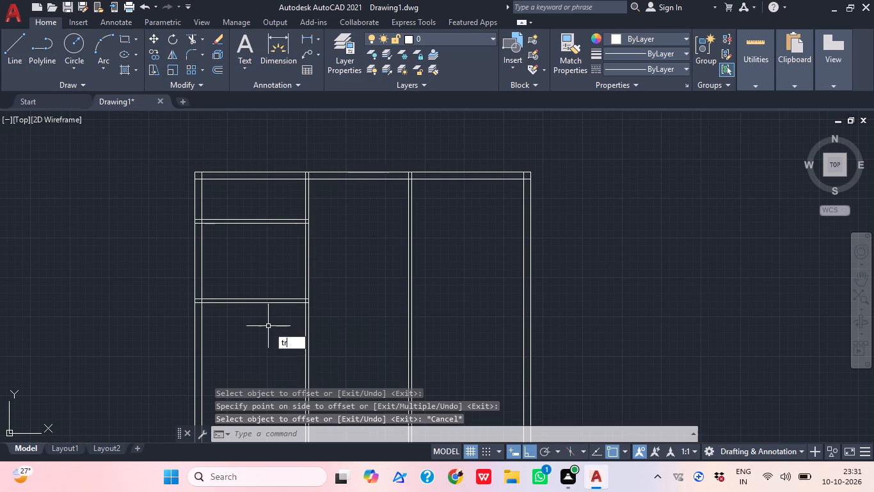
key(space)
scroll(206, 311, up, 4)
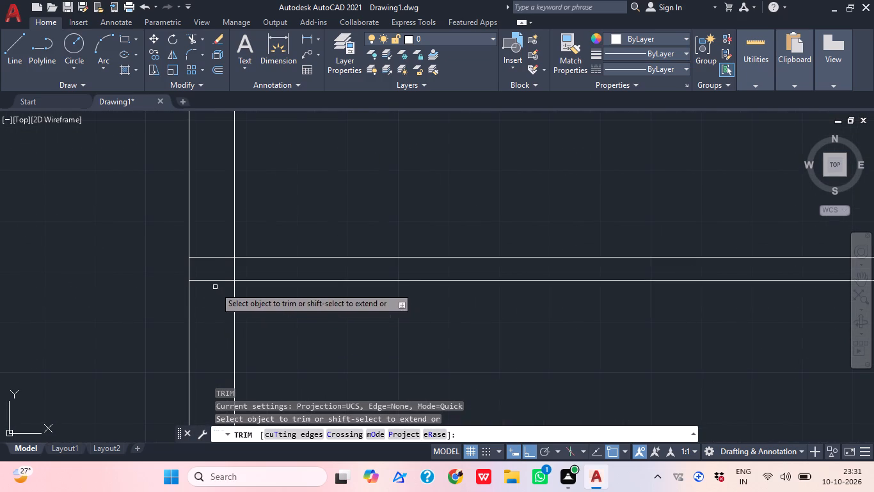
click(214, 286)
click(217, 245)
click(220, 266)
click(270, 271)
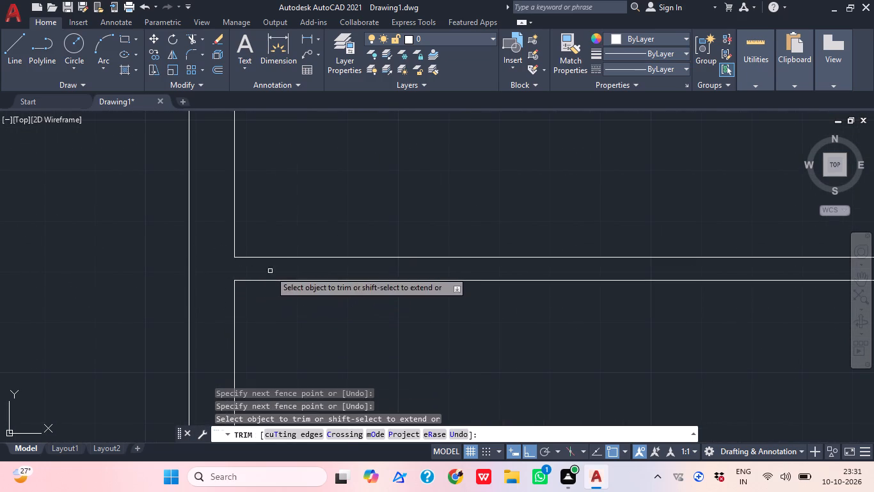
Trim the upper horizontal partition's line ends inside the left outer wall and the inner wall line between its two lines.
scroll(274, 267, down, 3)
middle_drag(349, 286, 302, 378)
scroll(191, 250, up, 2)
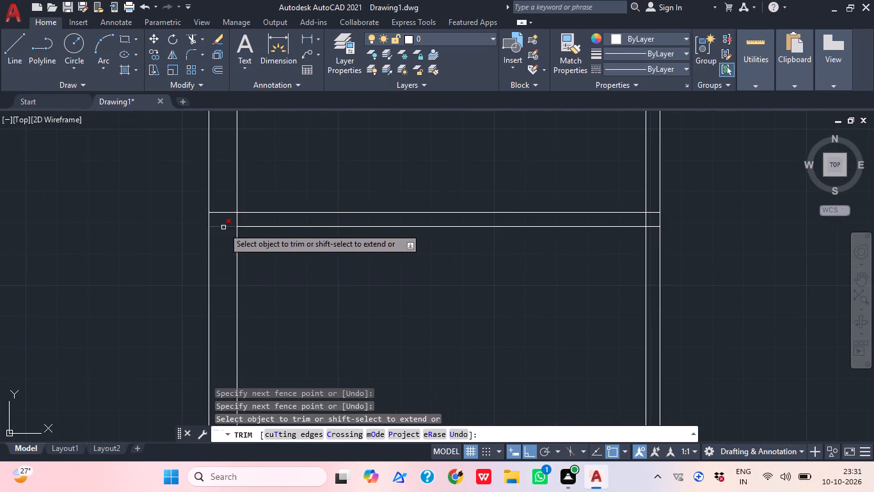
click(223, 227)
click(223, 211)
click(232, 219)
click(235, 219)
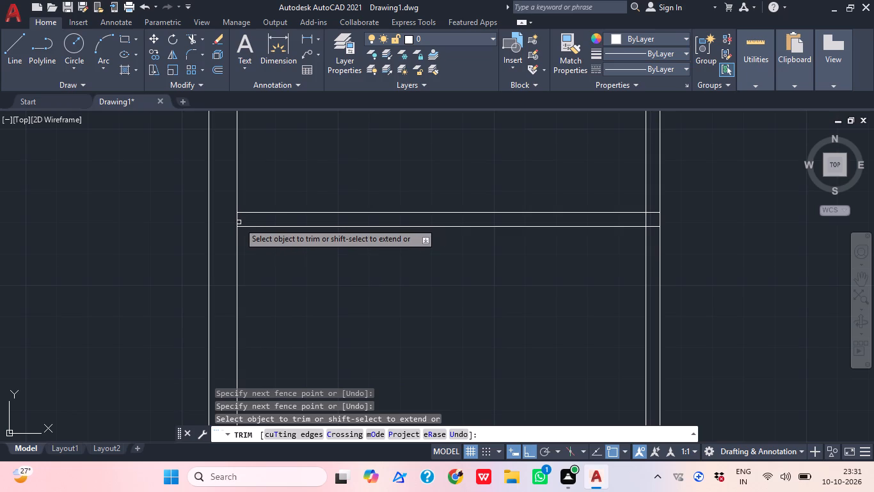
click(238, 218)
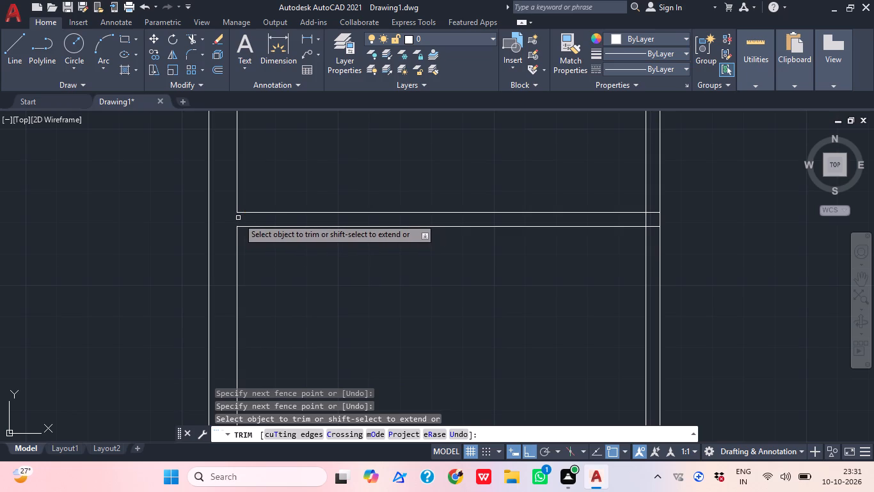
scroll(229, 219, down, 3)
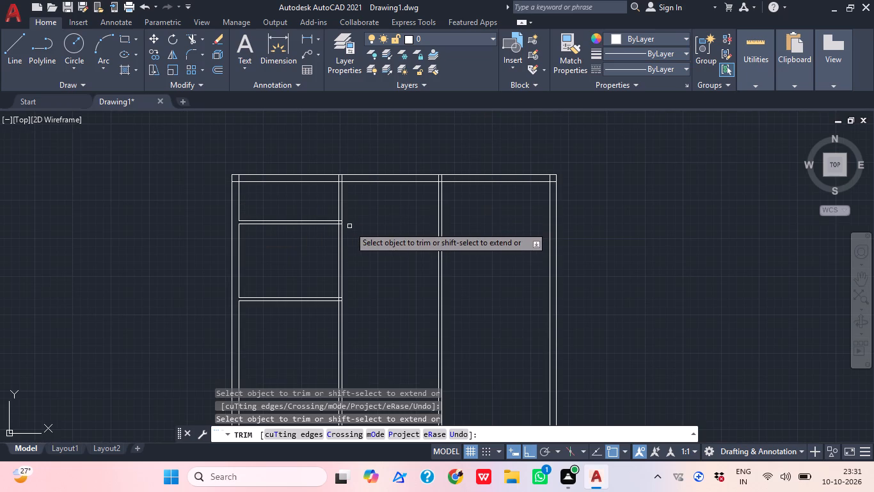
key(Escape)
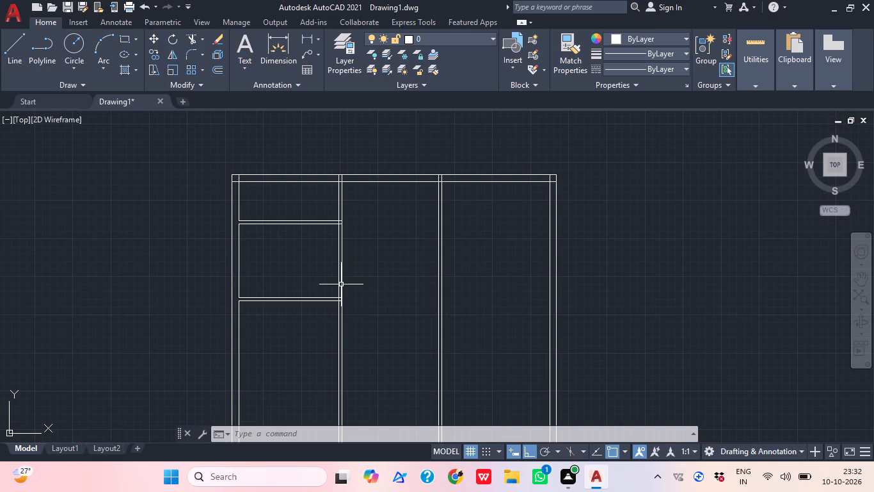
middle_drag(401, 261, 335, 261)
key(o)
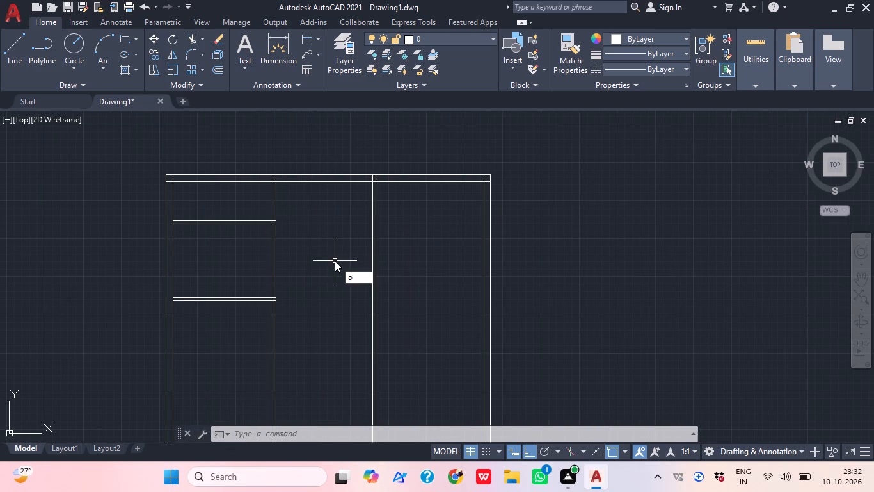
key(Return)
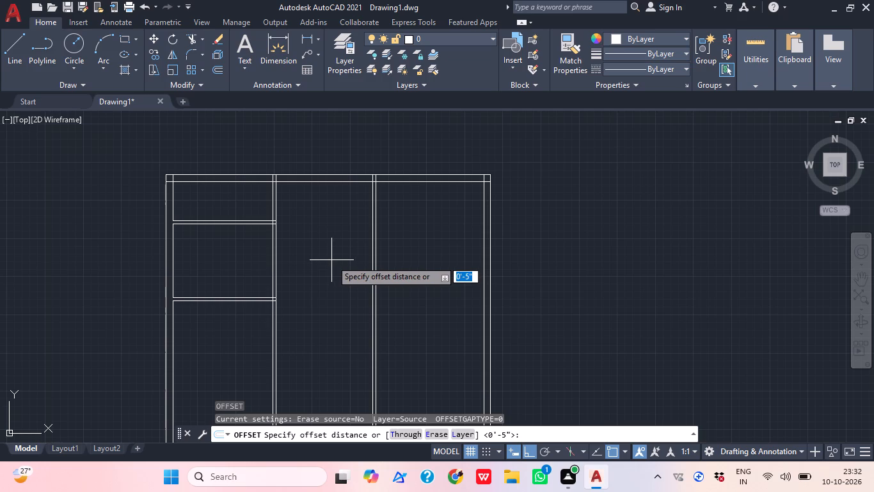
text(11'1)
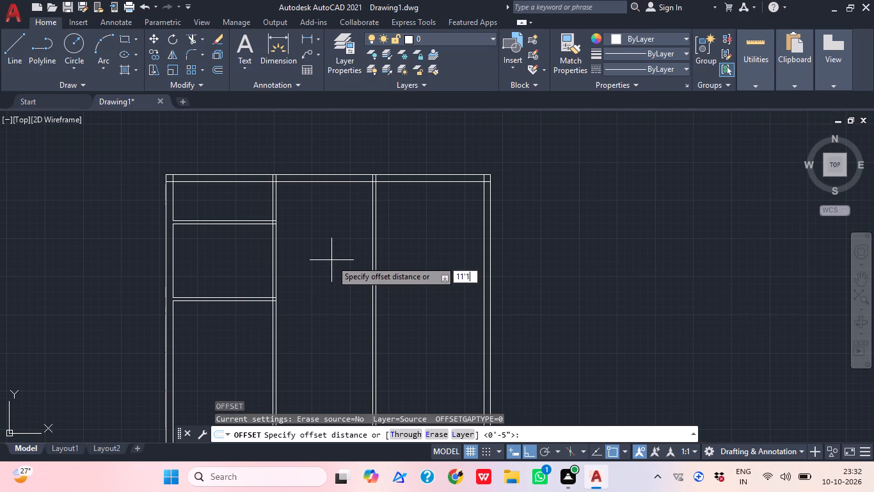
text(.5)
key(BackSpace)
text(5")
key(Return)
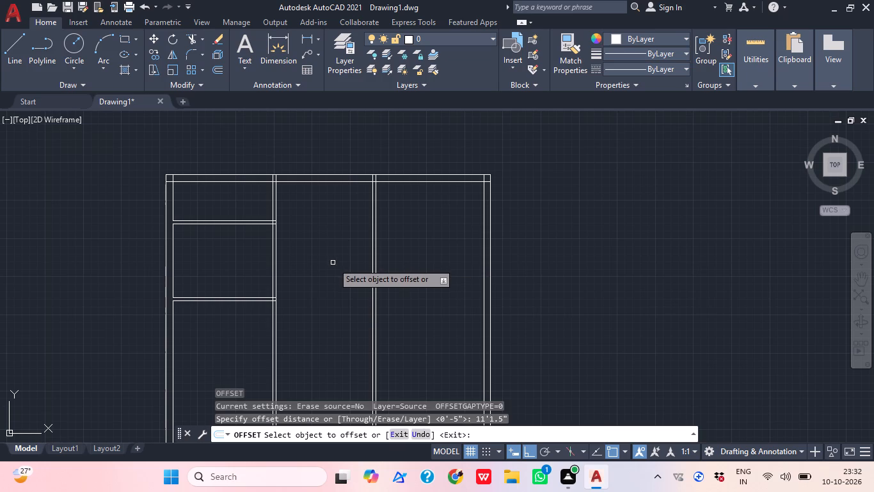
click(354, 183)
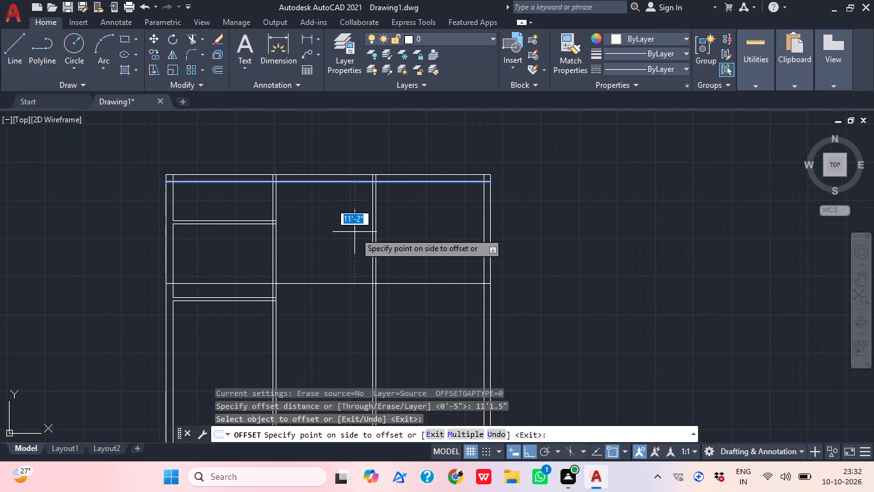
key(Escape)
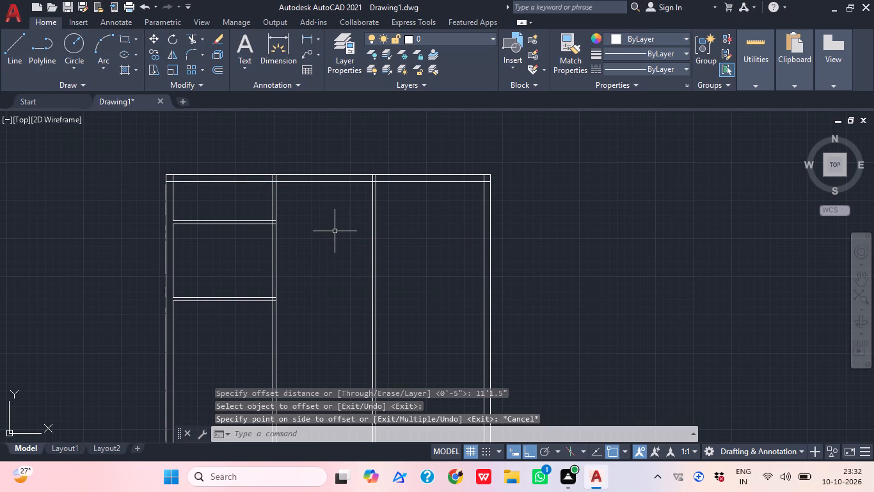
Undo all horizontal partition offsets and trims, back to the plan with only the outer walls and two vertical partitions.
key(ctrl+z)
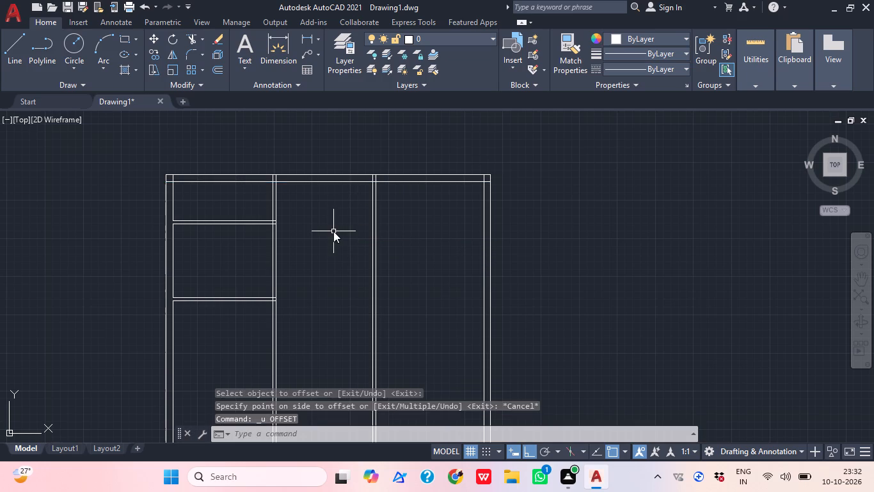
key(ctrl+z)
key(ctrl+z)
key(ctrl+z)
key(ctrl+z)
key(ctrl+z)
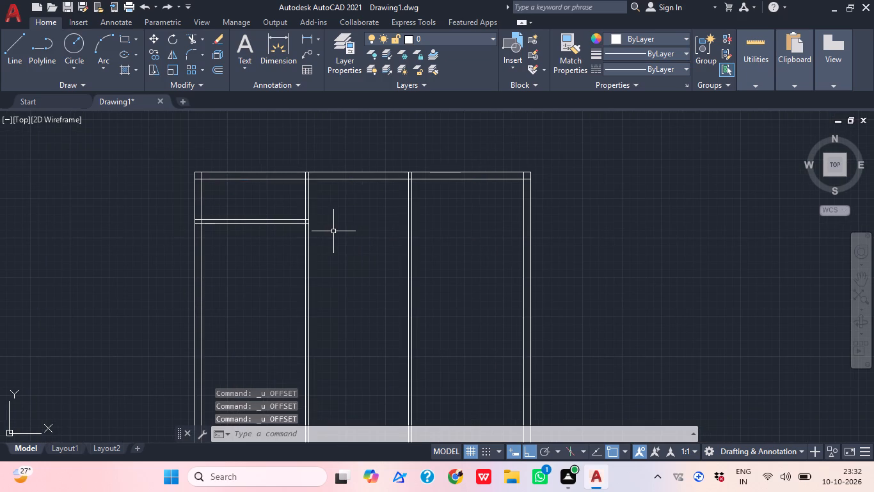
key(ctrl+z)
key(ctrl+z)
key(ctrl+z)
key(ctrl+z)
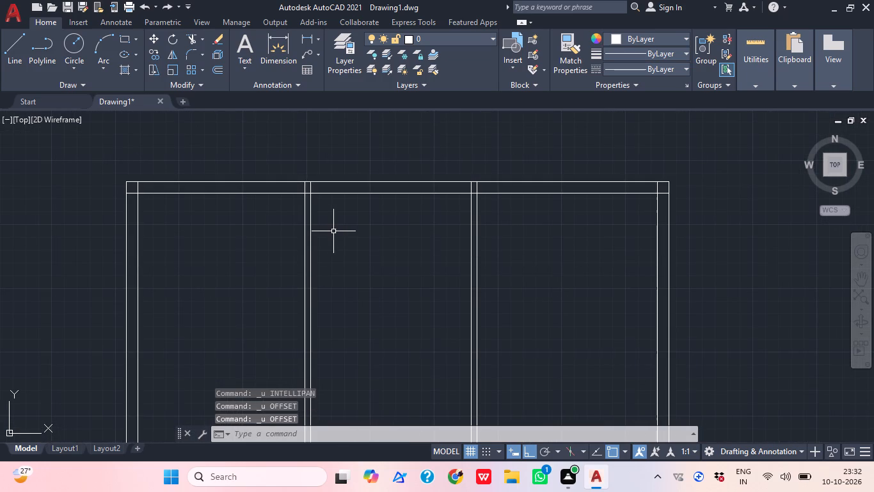
Trim the top wall's inner line out of the left bay and out of the left outer wall's corner.
key(Escape)
text(tr)
key(space)
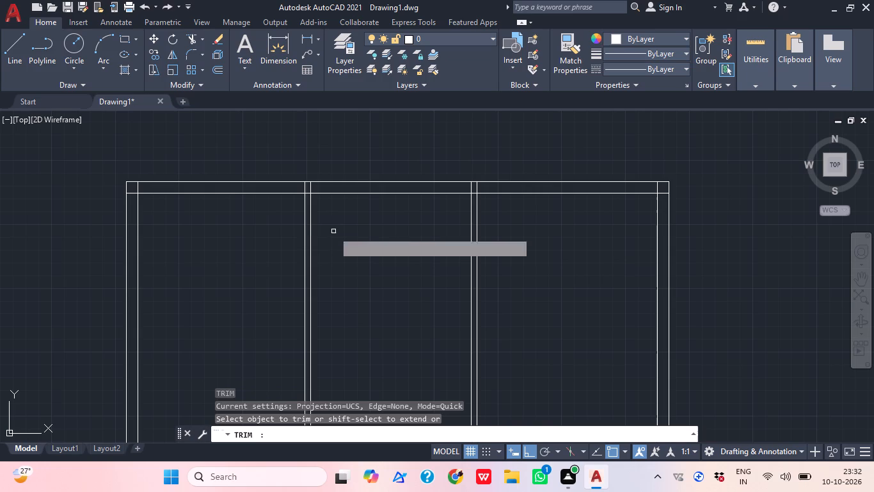
click(266, 194)
scroll(144, 190, up, 2)
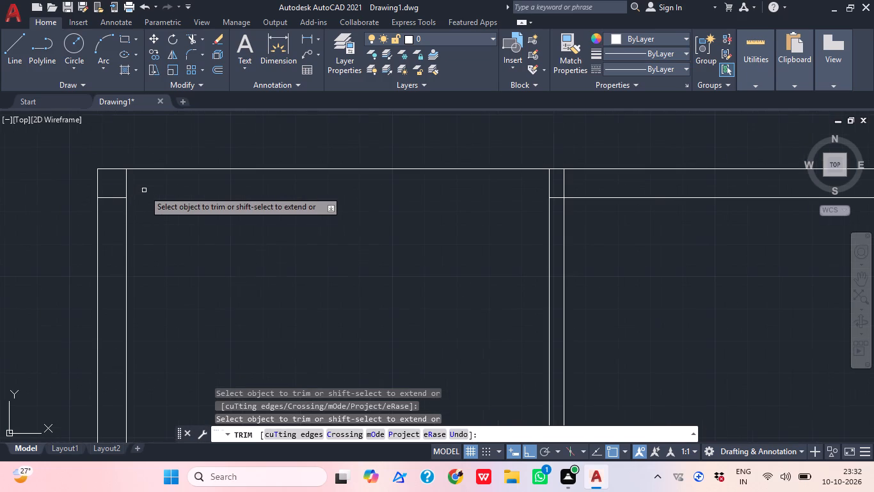
click(105, 197)
key(Escape)
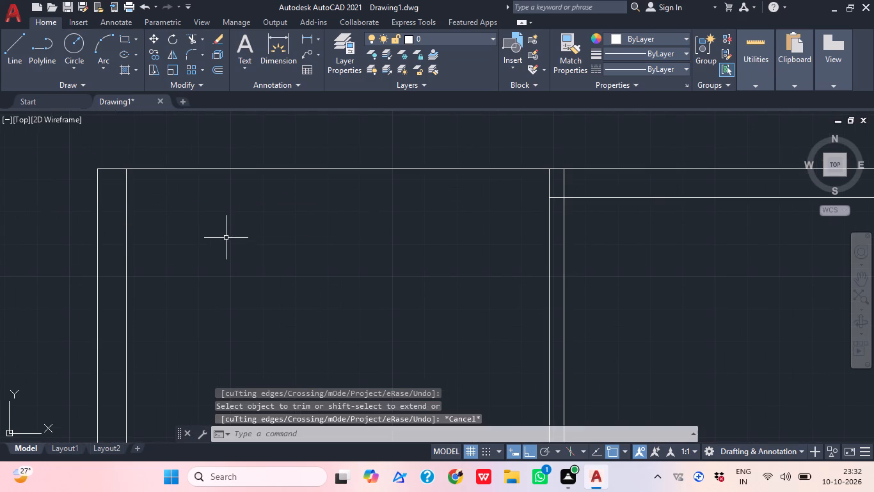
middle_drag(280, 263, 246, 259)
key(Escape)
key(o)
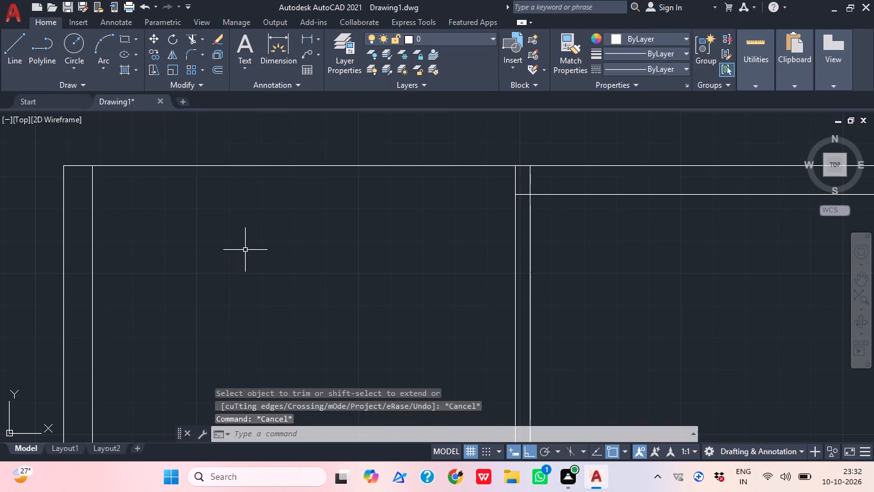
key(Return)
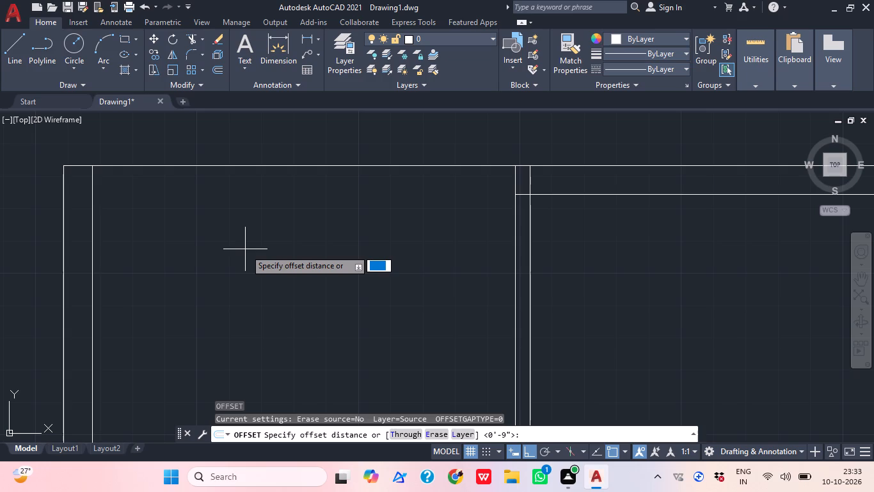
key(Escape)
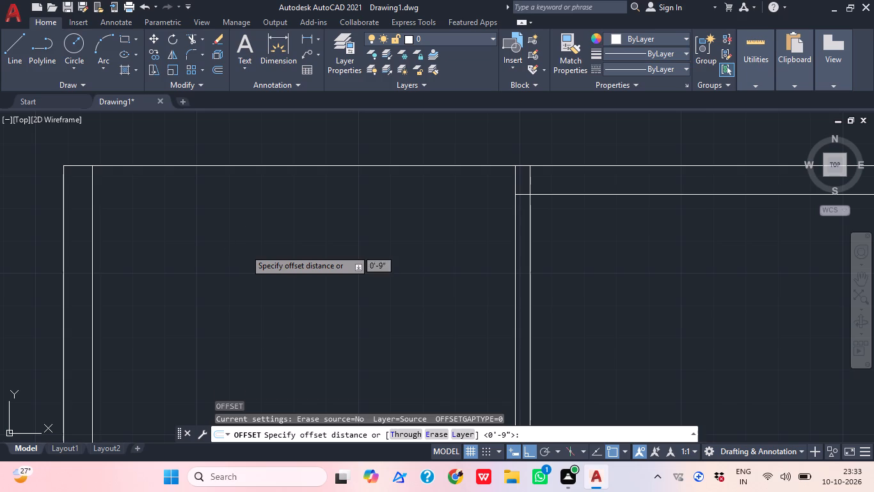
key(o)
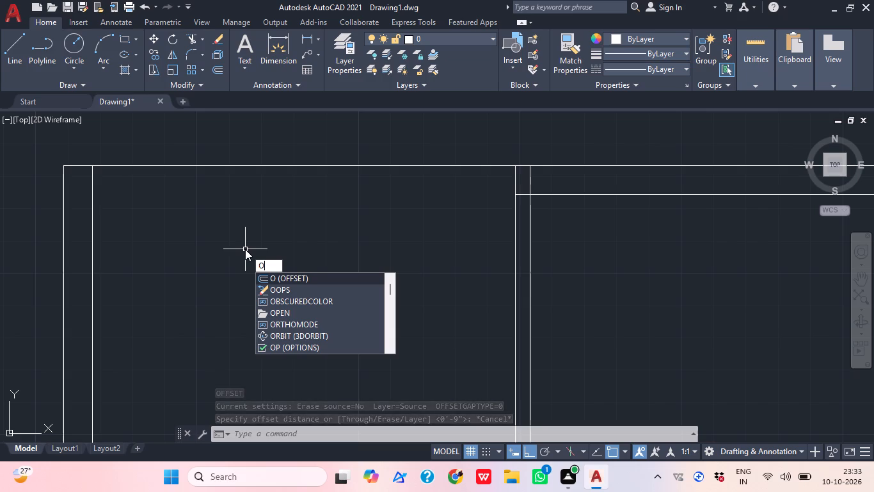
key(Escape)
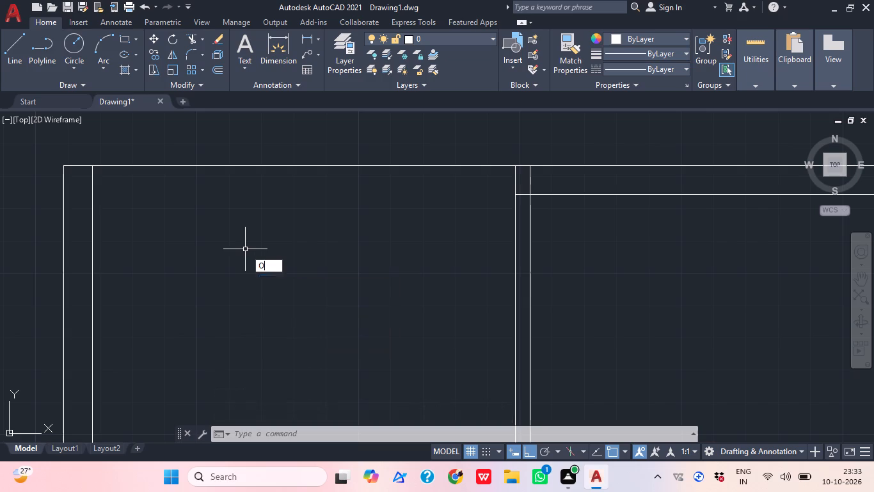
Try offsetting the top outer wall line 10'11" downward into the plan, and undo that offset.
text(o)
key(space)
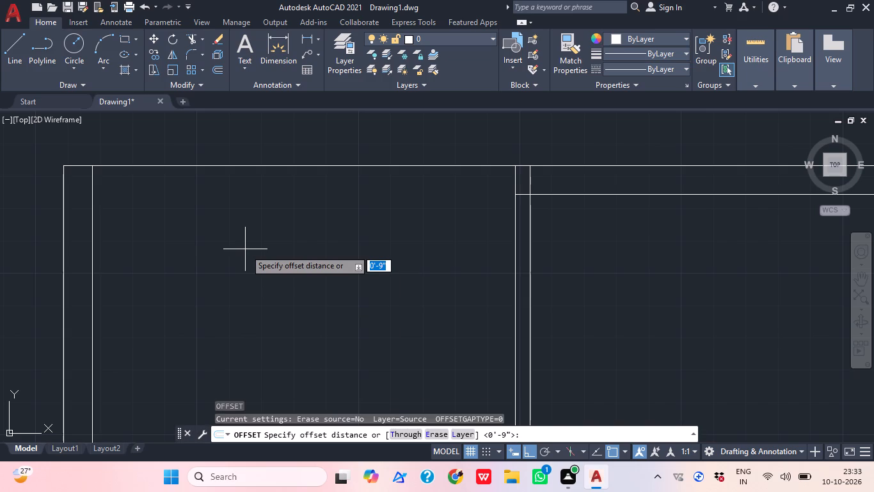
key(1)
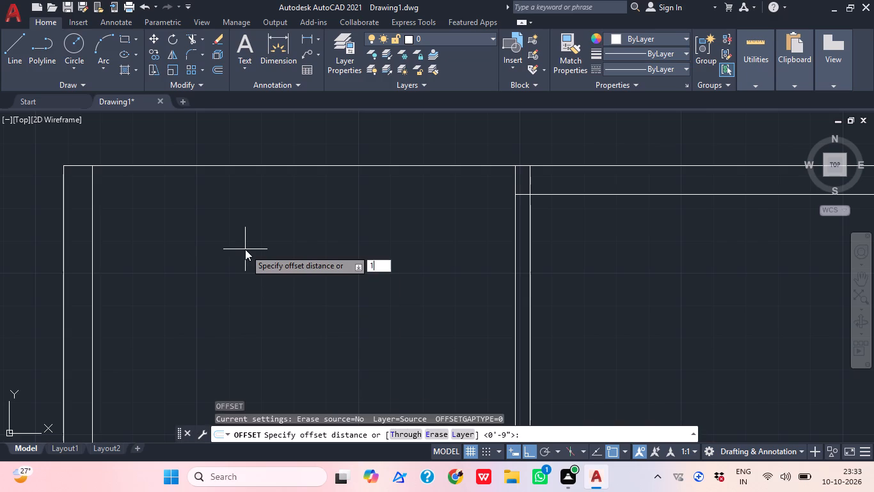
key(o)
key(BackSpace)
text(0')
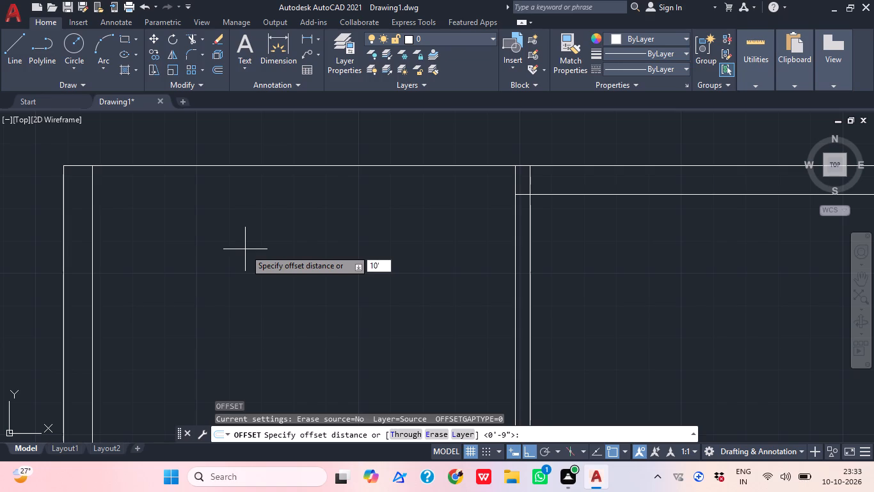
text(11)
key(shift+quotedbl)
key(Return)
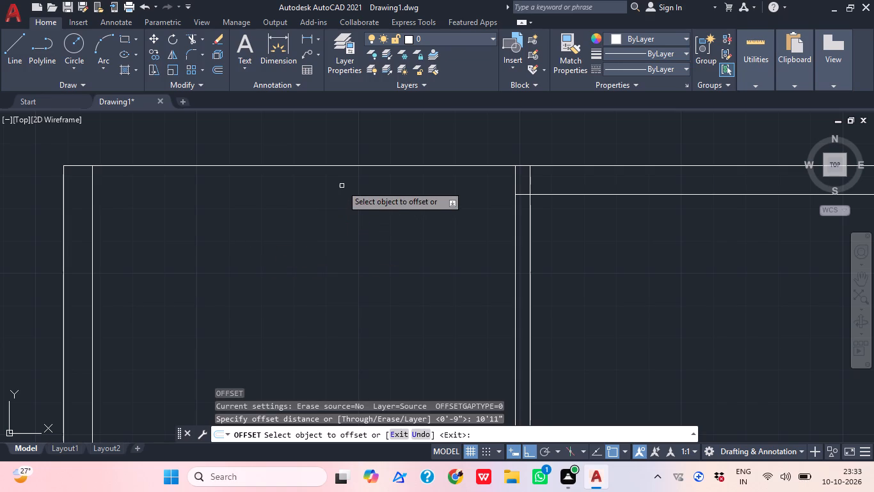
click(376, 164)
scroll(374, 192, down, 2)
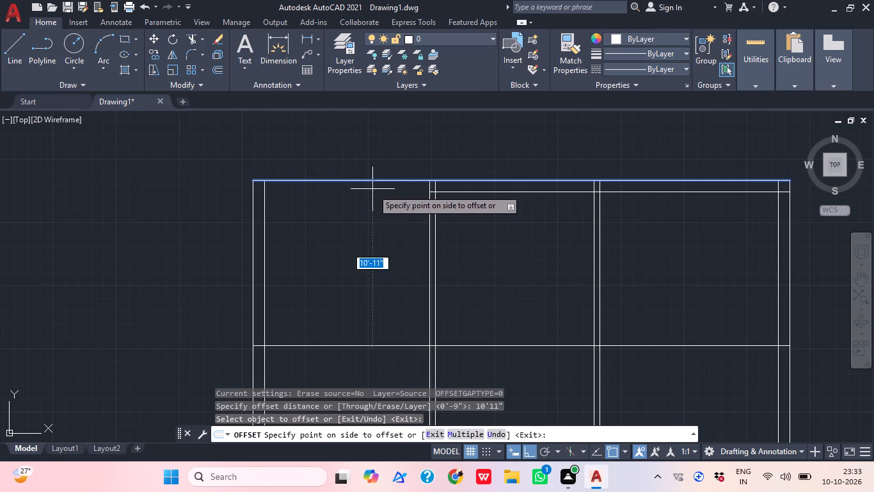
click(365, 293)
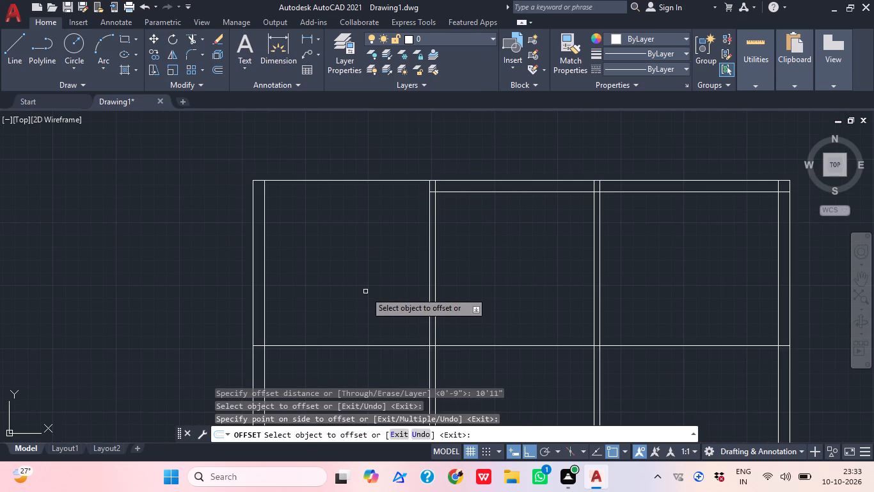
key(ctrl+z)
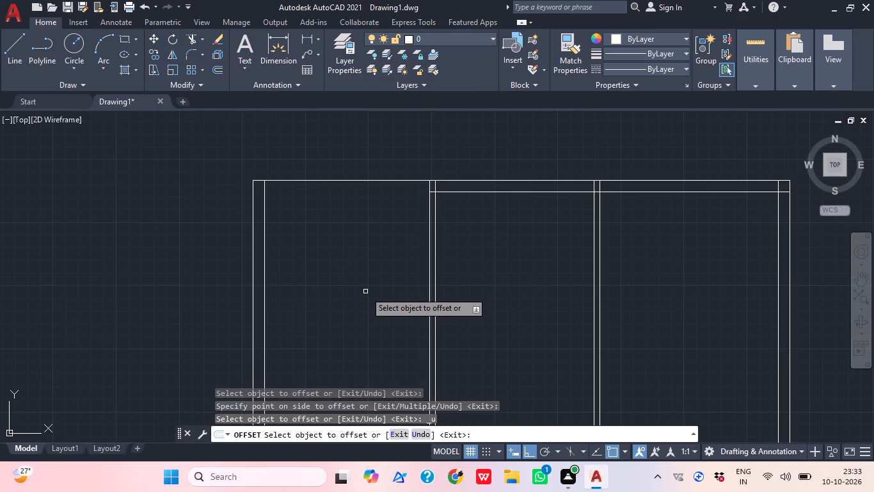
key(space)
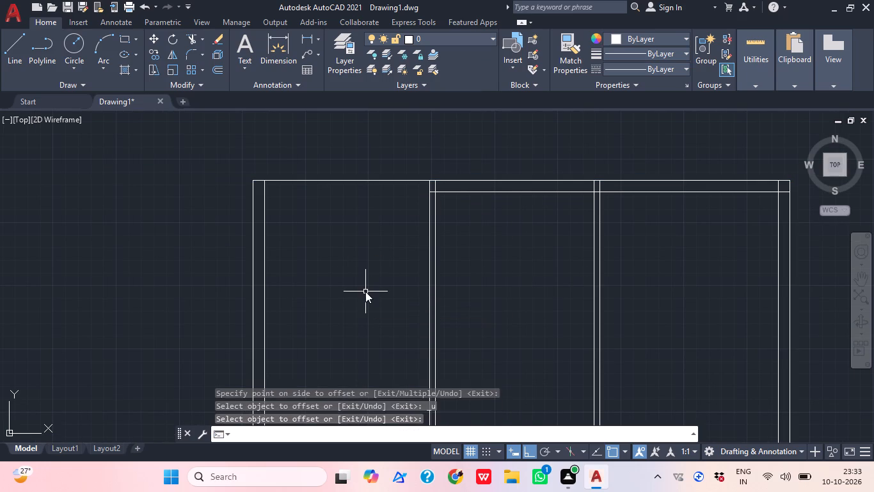
Offset the top outer wall line 4'3" downward into the plan.
key(space)
text(4')
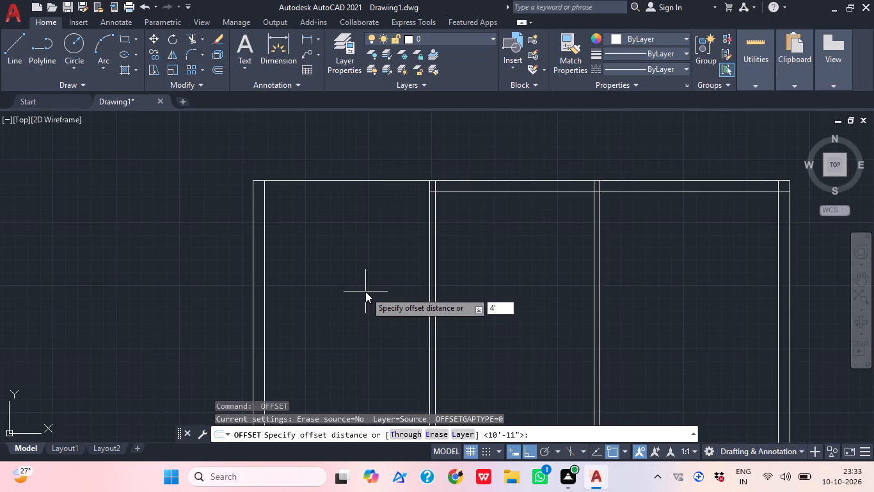
key(3)
key(shift+quotedbl)
key(Return)
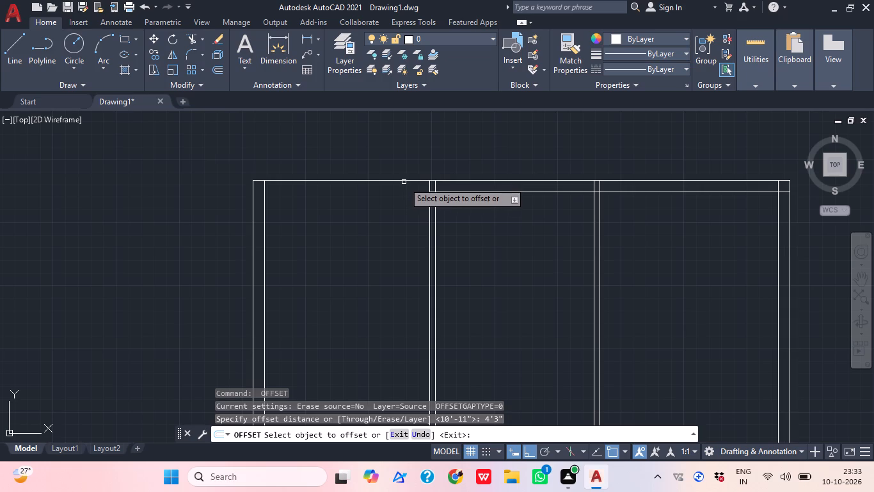
click(404, 182)
click(396, 289)
key(space)
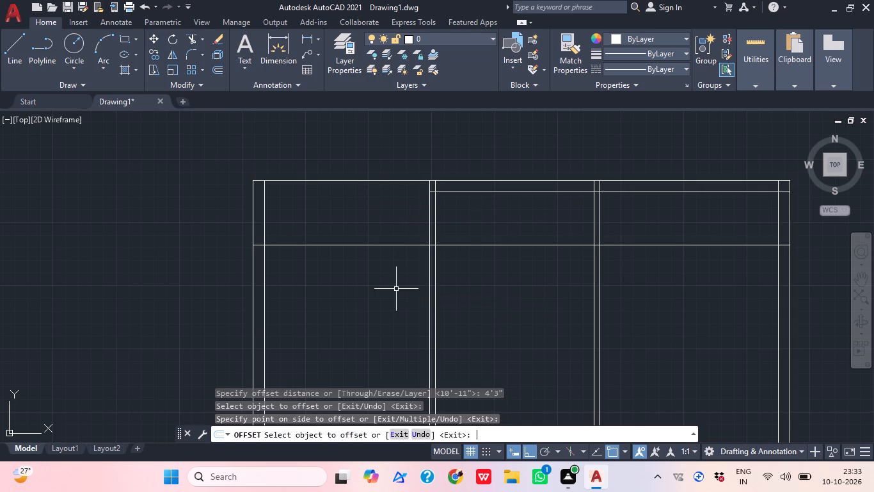
Offset the new horizontal line 4.5" downward to form the partition's second face.
key(space)
key(4)
text(.5")
key(Return)
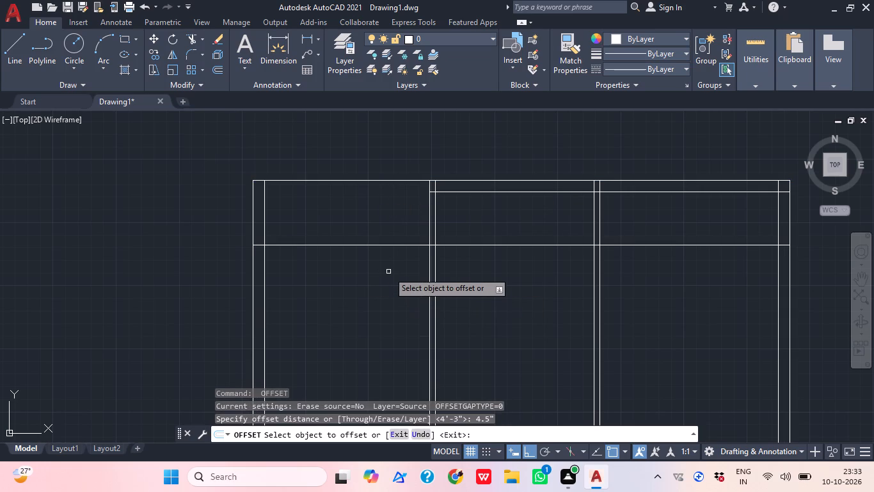
click(403, 247)
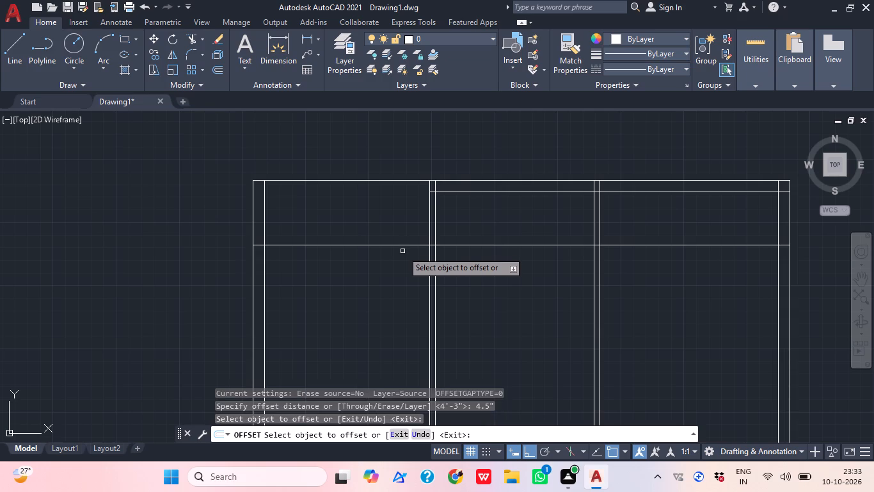
click(403, 246)
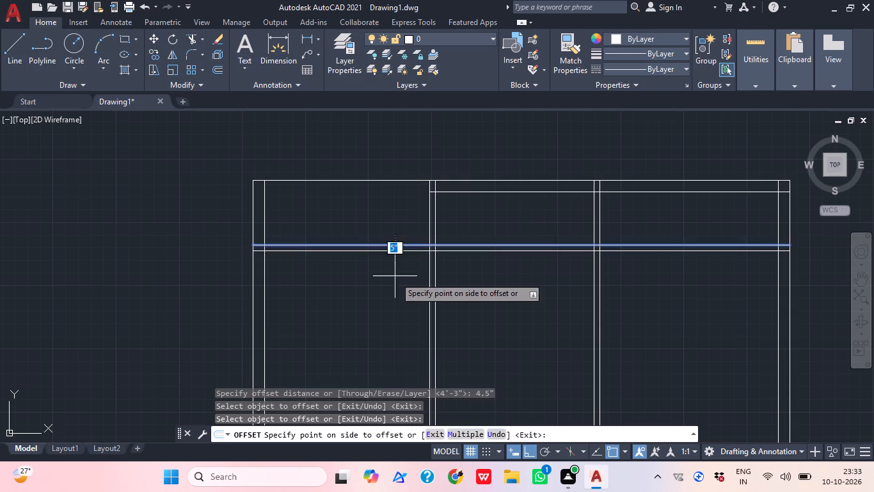
click(395, 277)
key(Escape)
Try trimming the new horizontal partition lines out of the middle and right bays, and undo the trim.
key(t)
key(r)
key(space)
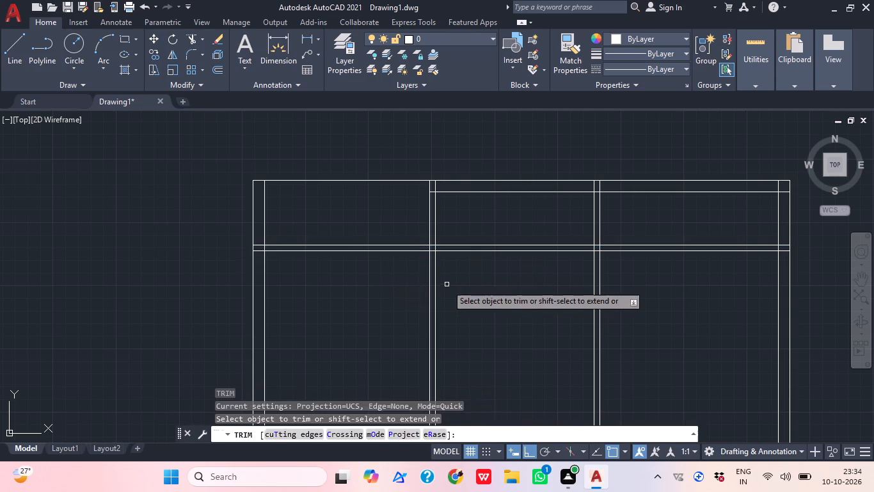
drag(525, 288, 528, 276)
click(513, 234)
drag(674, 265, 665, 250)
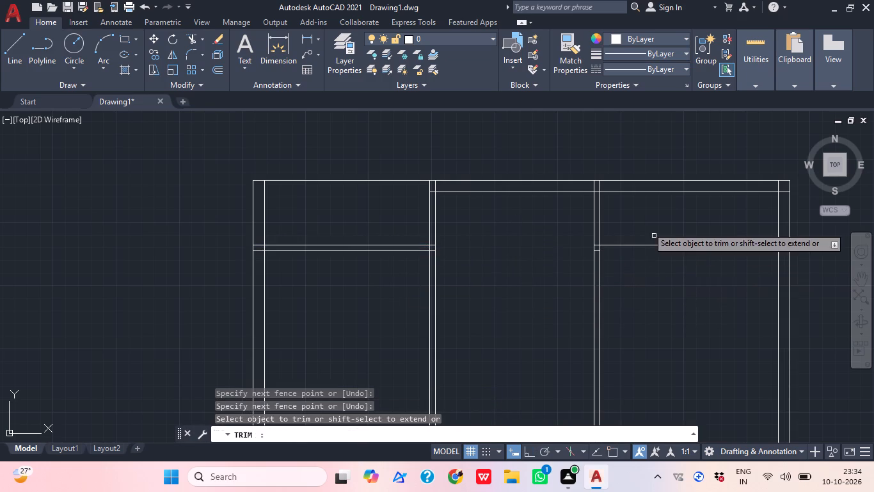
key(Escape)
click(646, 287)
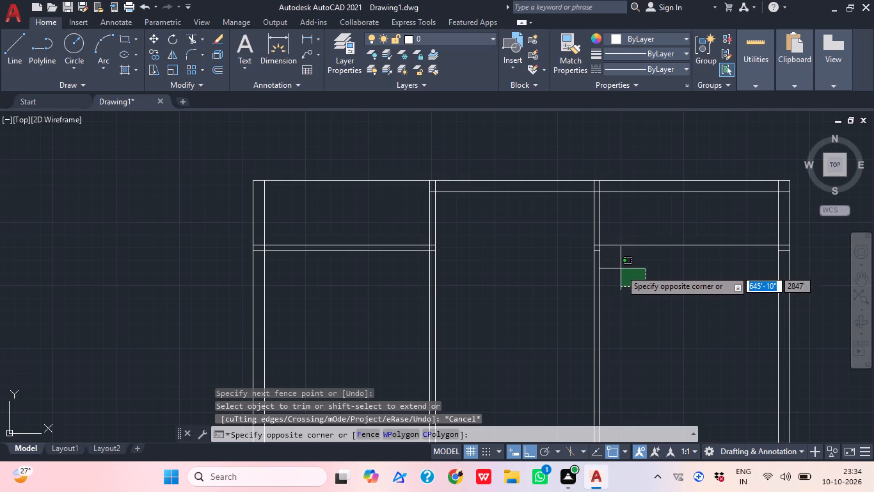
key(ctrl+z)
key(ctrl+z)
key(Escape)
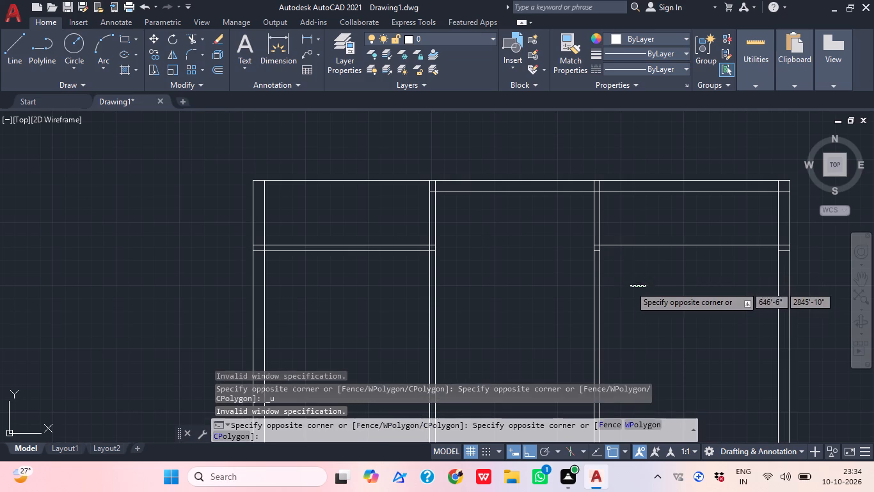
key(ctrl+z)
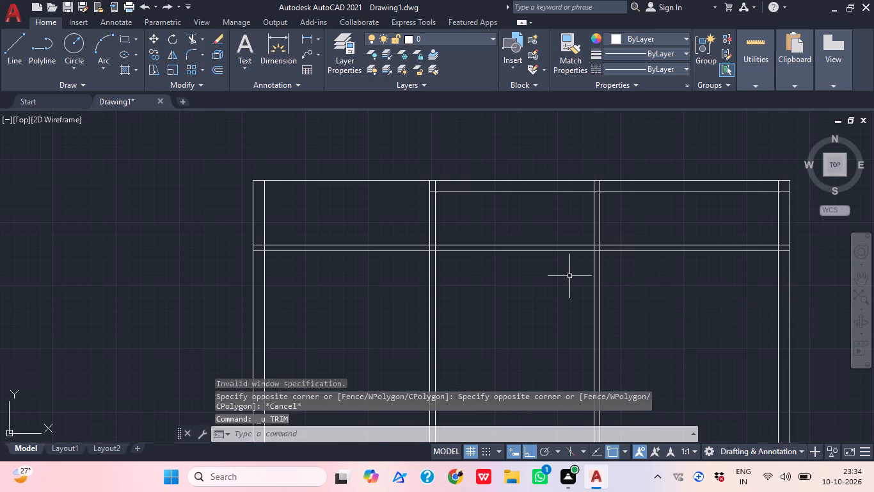
Trim the horizontal partition lines out of the middle bay and erase their remaining pieces in the right bay.
text(tr)
key(space)
click(507, 265)
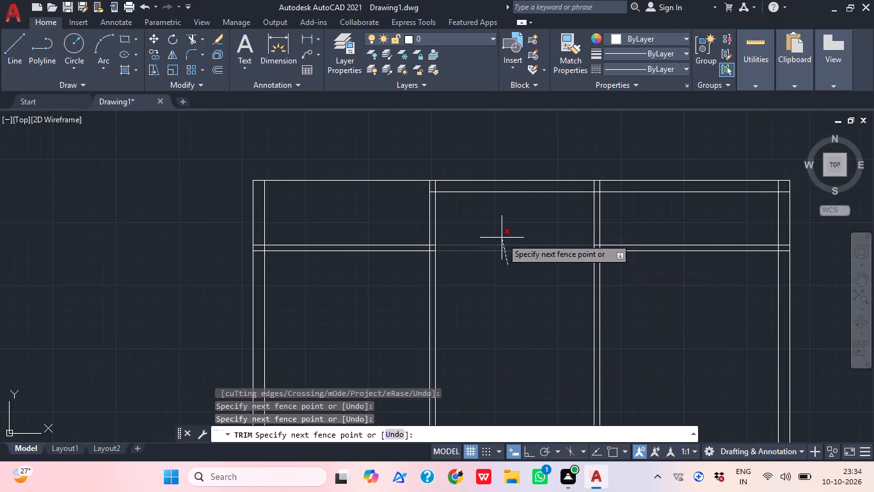
click(502, 238)
drag(723, 287, 726, 277)
key(Escape)
drag(705, 286, 694, 257)
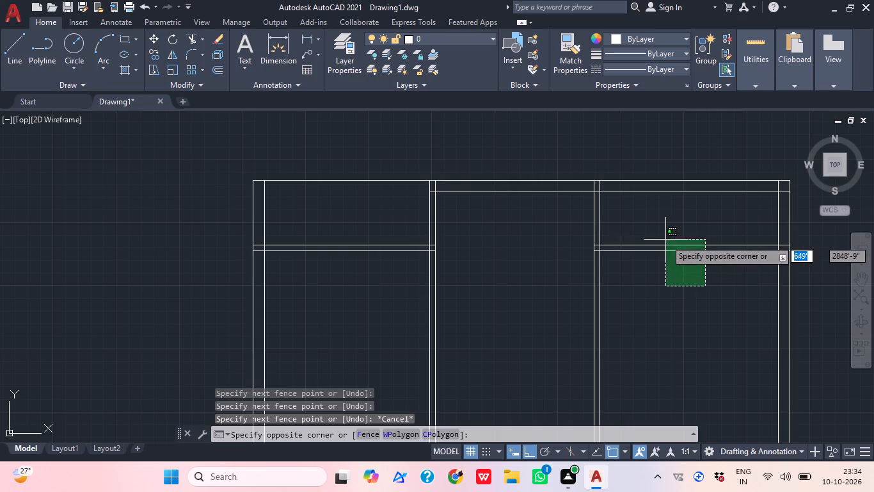
click(665, 240)
key(Delete)
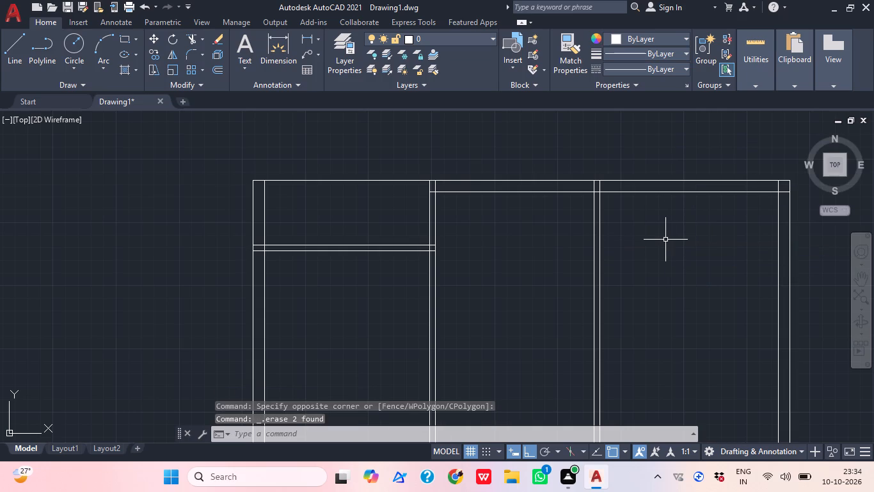
Trim the overlapping lines where the horizontal partition meets the left vertical partition to form an open junction.
scroll(454, 238, up, 1)
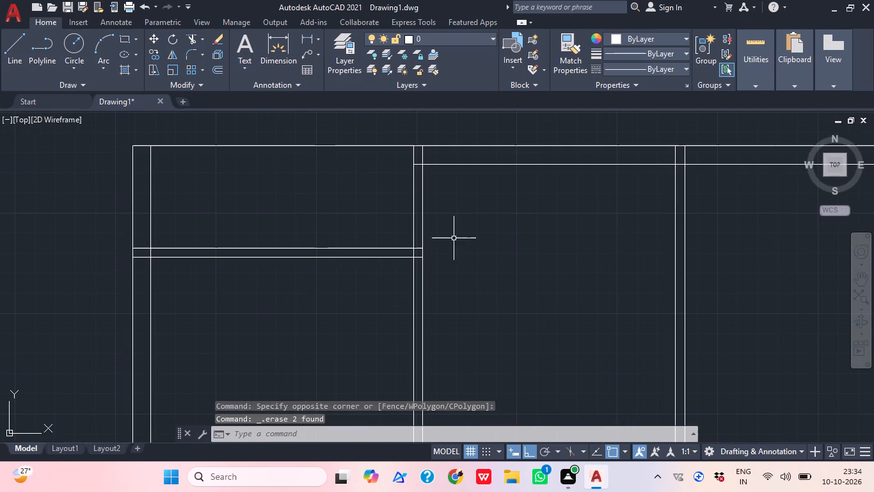
text(tr)
key(space)
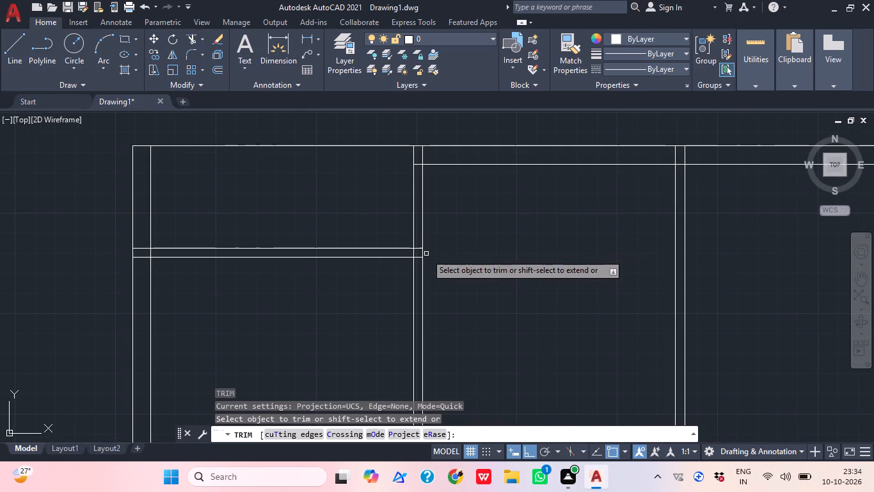
scroll(426, 254, up, 3)
click(390, 270)
click(415, 245)
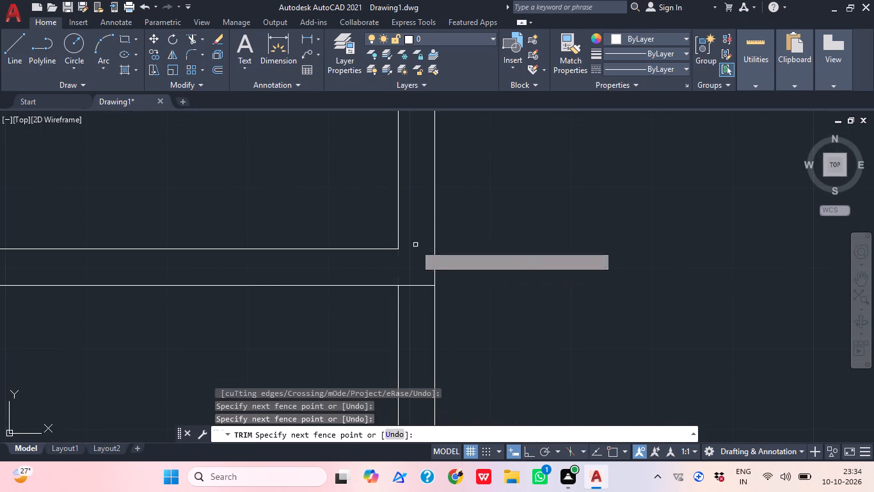
click(422, 280)
click(416, 306)
Trim the horizontal partition's line ends inside the left outer wall and the inner wall line between its two lines.
scroll(450, 255, down, 2)
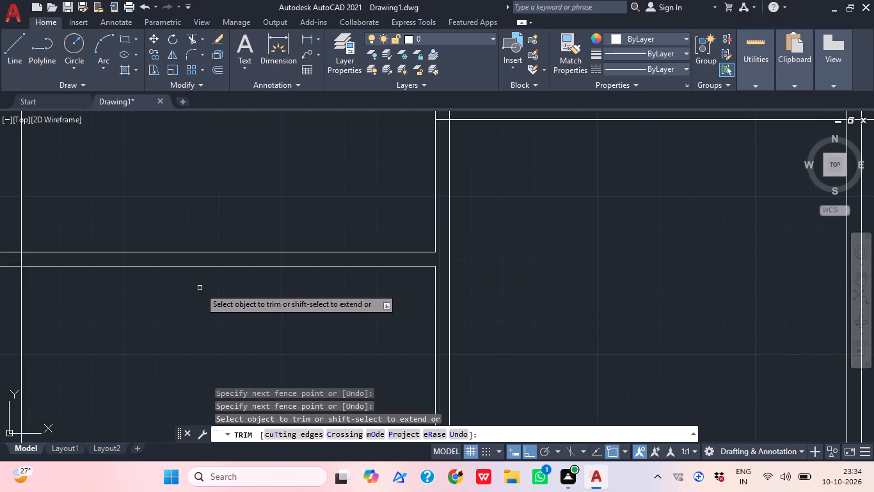
scroll(199, 288, down, 1)
middle_drag(205, 295, 458, 295)
scroll(319, 265, up, 2)
click(347, 289)
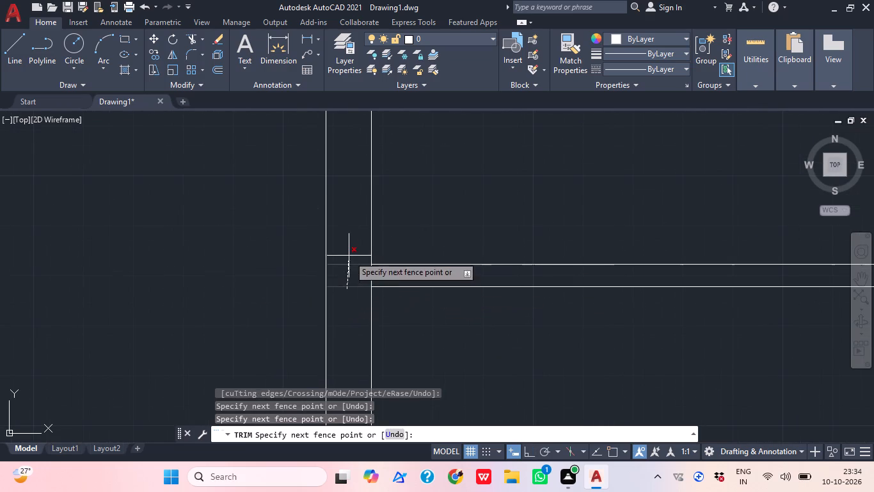
click(349, 256)
click(356, 279)
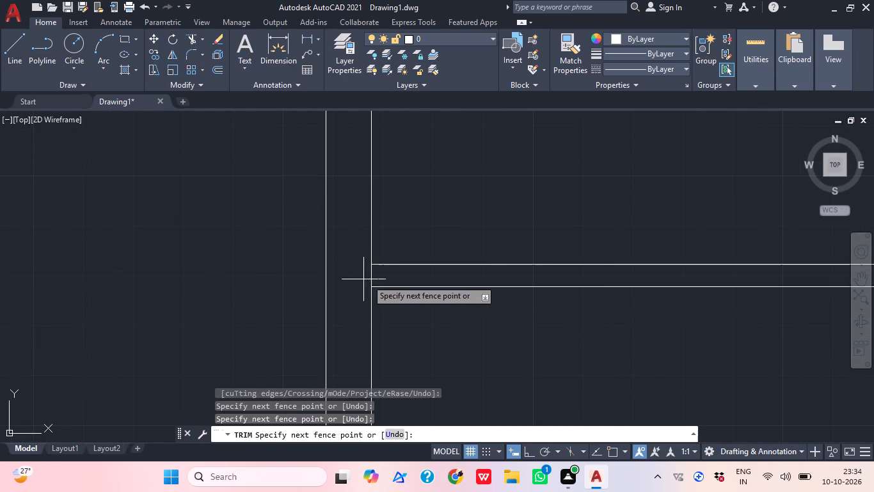
click(394, 279)
Clean up the left vertical partition's top junction by trimming the top wall's inner line inside it and its right line inside the wall.
scroll(410, 272, down, 3)
middle_drag(509, 299, 405, 316)
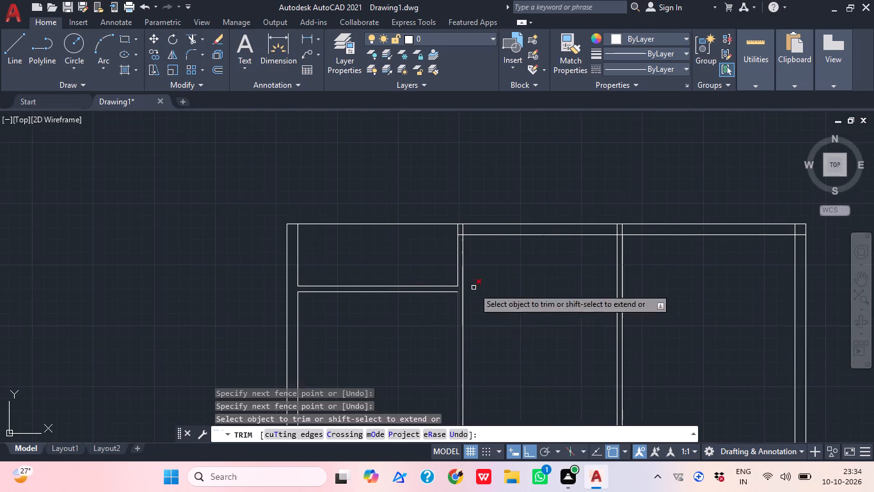
scroll(473, 233, up, 4)
click(429, 256)
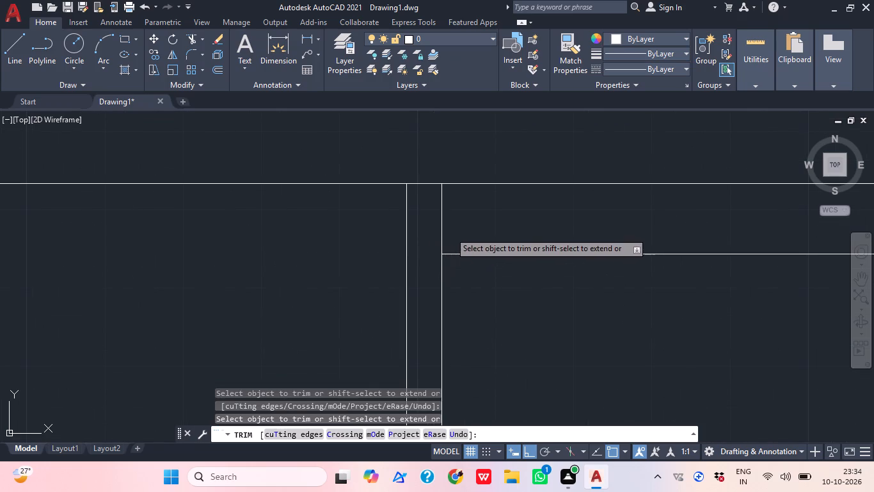
click(450, 232)
click(433, 227)
scroll(505, 194, down, 2)
middle_drag(514, 274, 463, 253)
key(Escape)
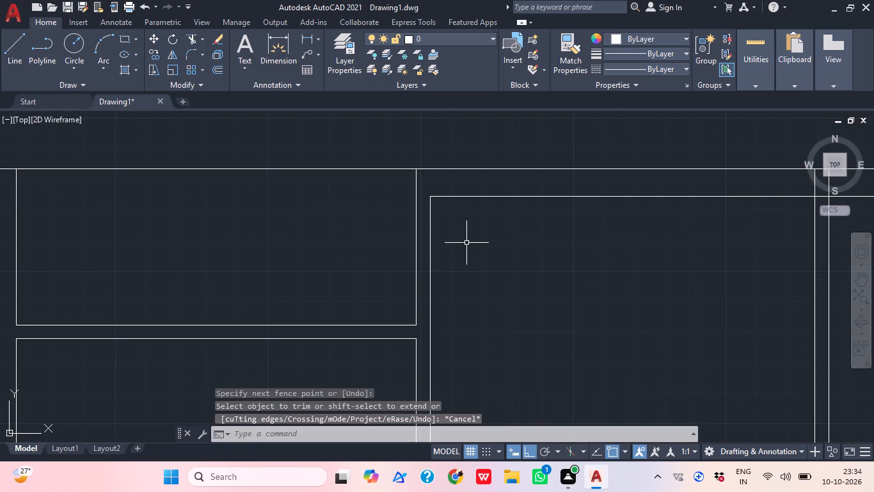
Offset the lower line of the left bay's horizontal partition 8' downward.
key(o)
key(space)
scroll(473, 275, down, 3)
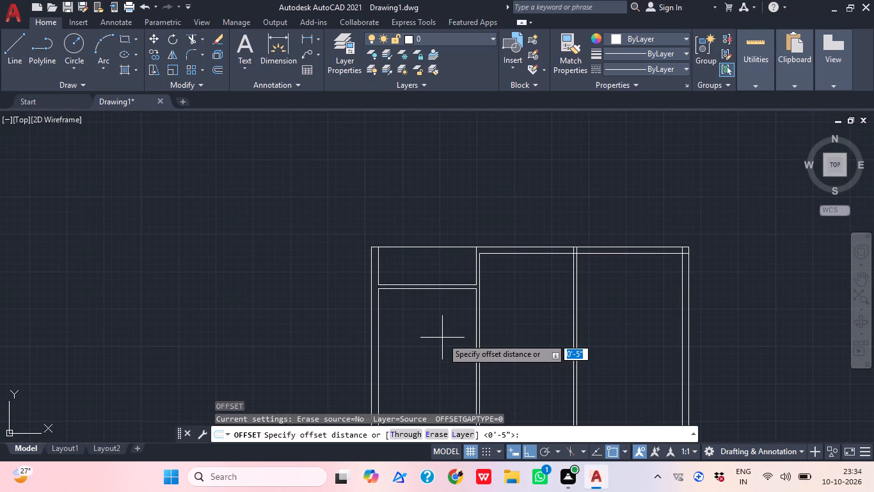
key(8)
key(apostrophe)
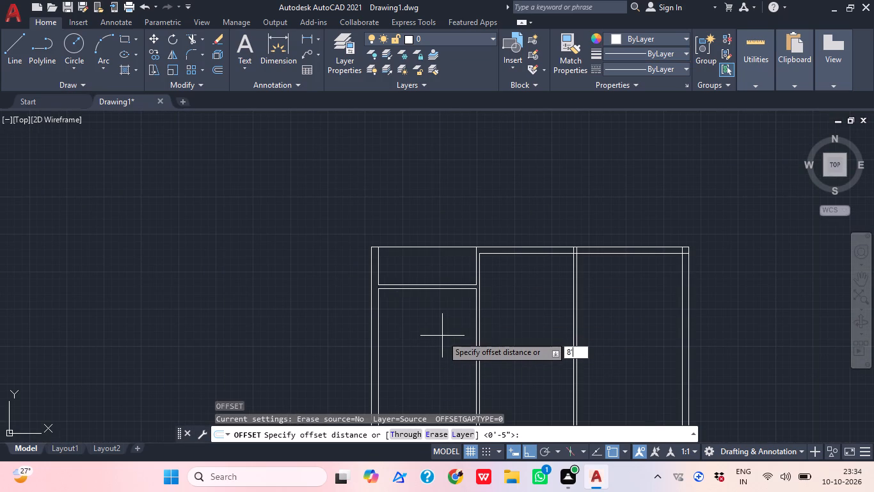
key(Return)
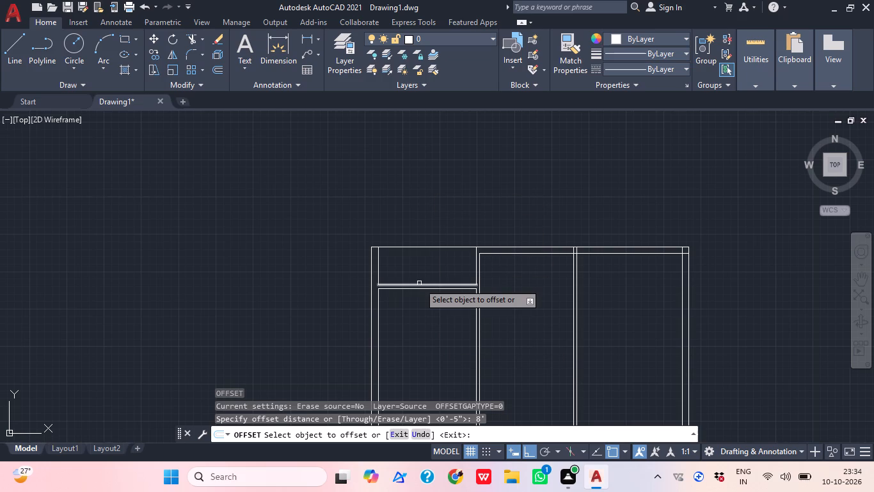
click(420, 290)
click(417, 365)
middle_drag(463, 343, 362, 306)
Offset the new horizontal line in the left bay 4.5" downward to give the second partition its thickness.
key(space)
key(space)
text(4.5")
key(Return)
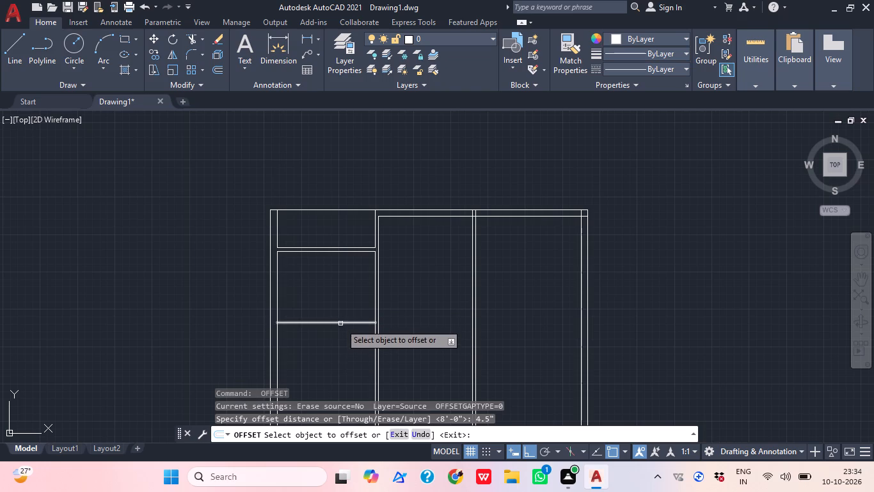
click(340, 324)
click(340, 362)
middle_drag(365, 375, 297, 377)
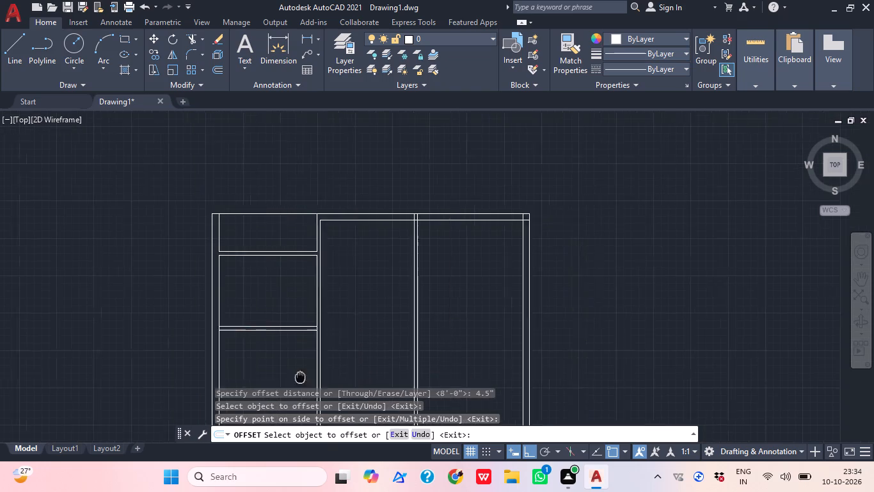
middle_drag(297, 377, 293, 374)
key(Escape)
Trim the vertical wall lines between the second horizontal partition's two lines at both ends in the left bay to open the junctions.
key(t)
key(r)
key(space)
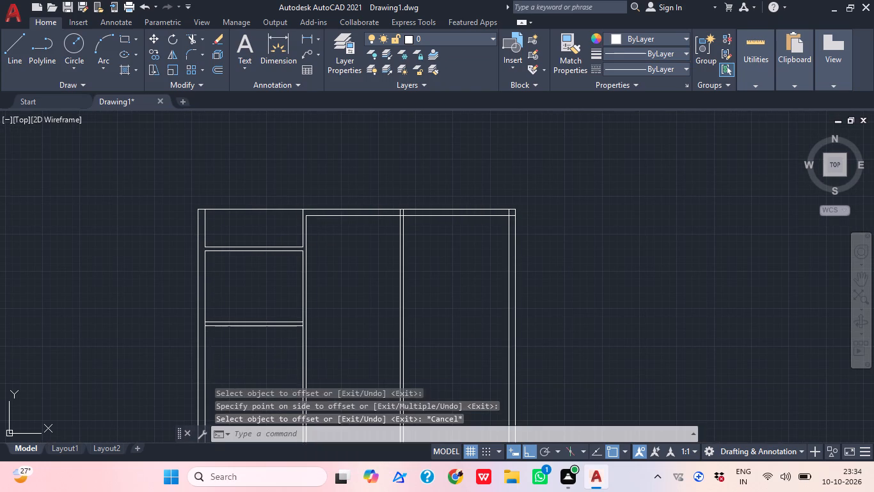
scroll(218, 334, up, 3)
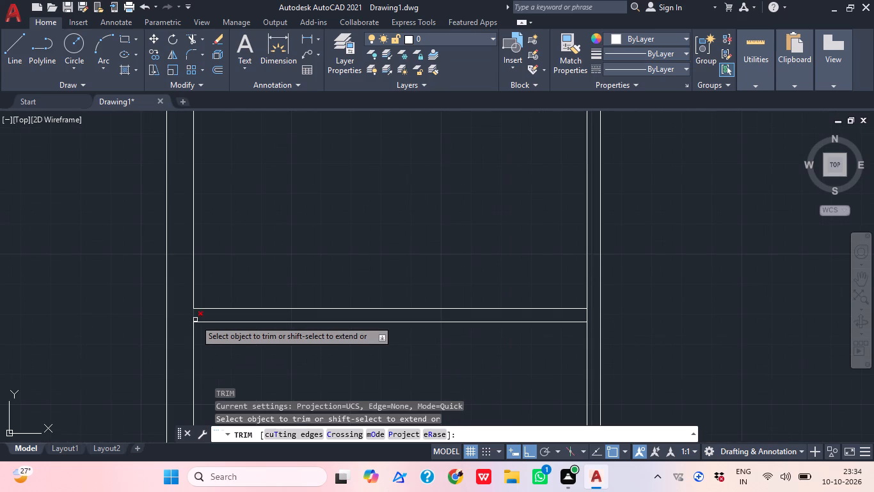
click(193, 317)
click(582, 316)
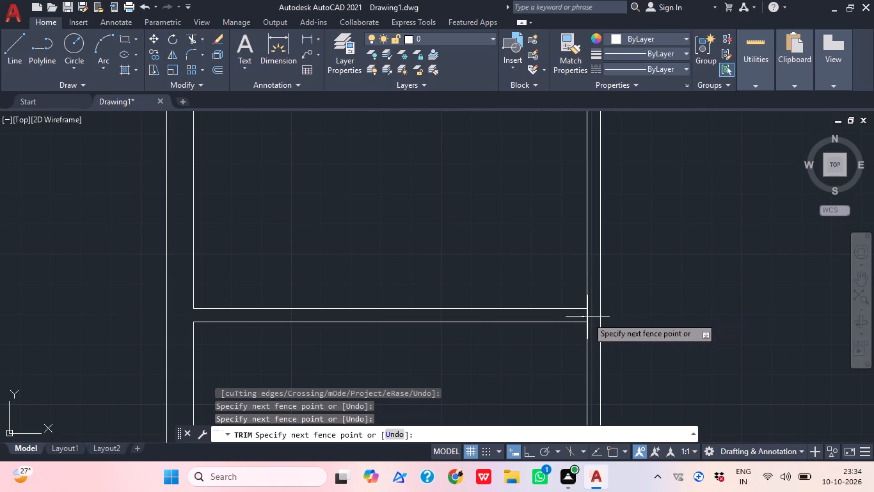
click(594, 313)
scroll(605, 318, down, 2)
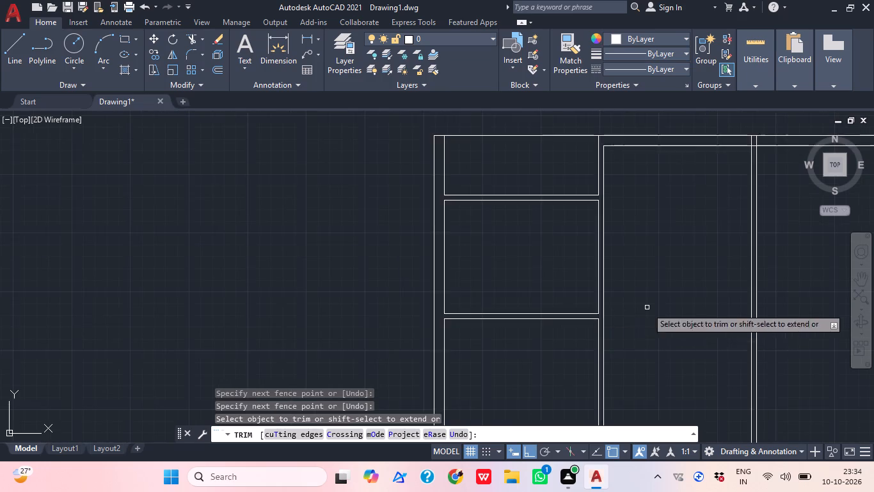
middle_drag(644, 307, 449, 309)
middle_click(464, 283)
key(Escape)
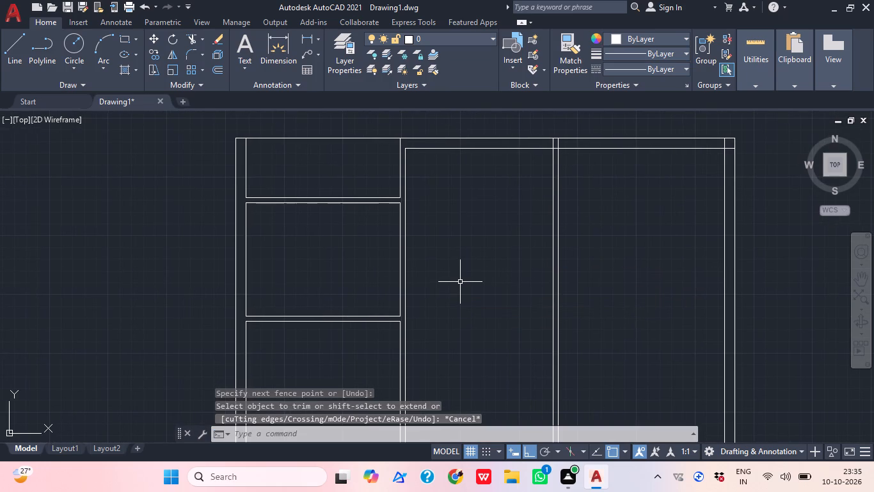
Offset the top wall's inner line 10'5" downward across the middle and right bays.
key(o)
key(Return)
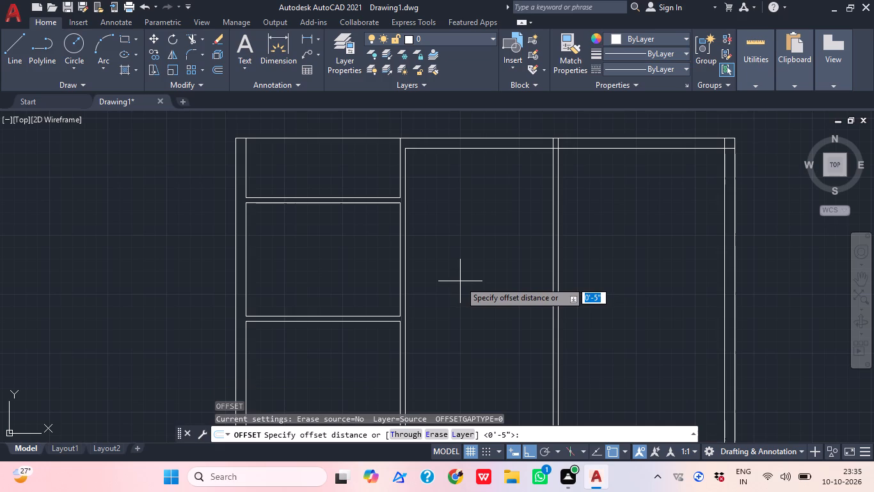
key(1)
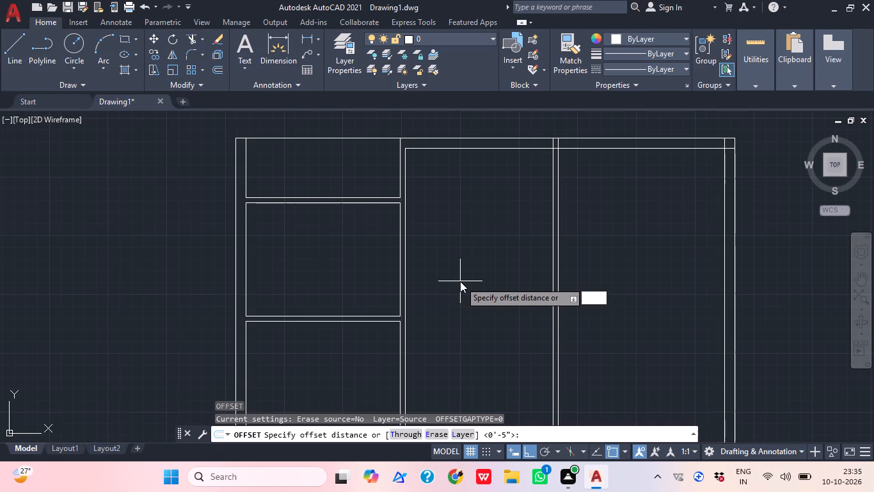
text(o')
key(BackSpace)
key(BackSpace)
key(o)
key(BackSpace)
text(0')
text(5")
key(Return)
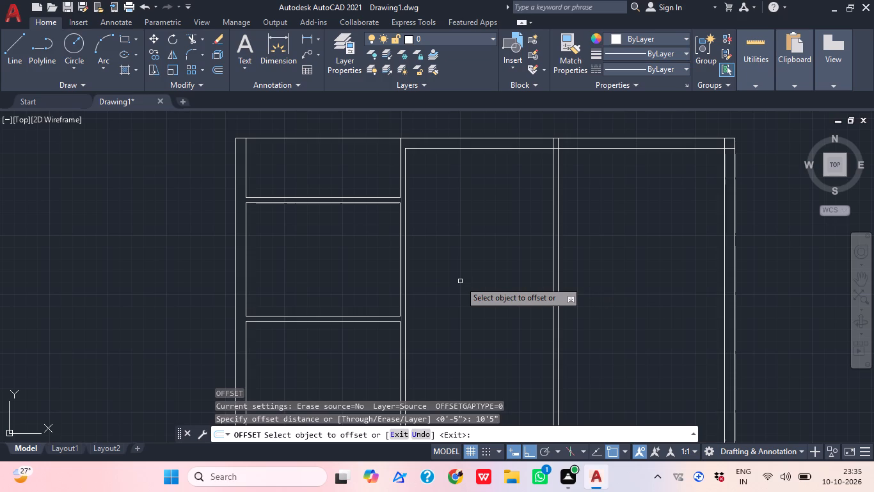
click(519, 149)
click(520, 284)
middle_drag(557, 333, 474, 331)
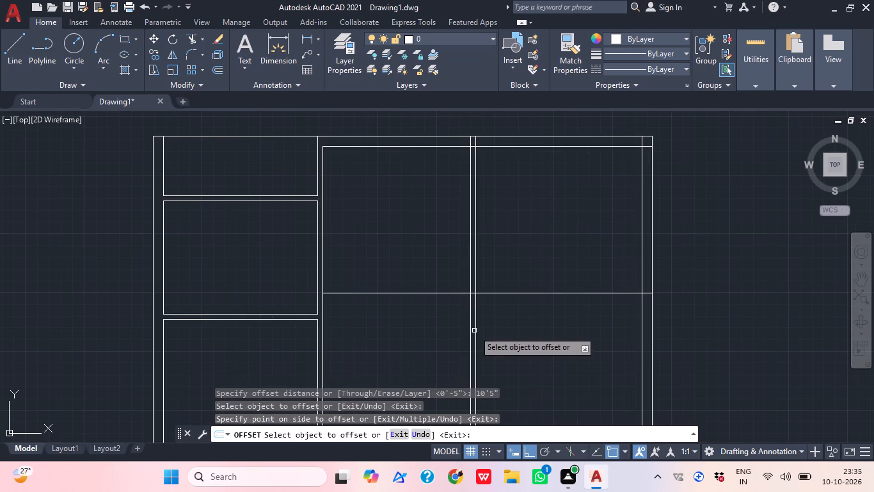
Offset the new horizontal line across the middle and right bays 4.5" downward to form a partition.
key(space)
key(space)
key(4)
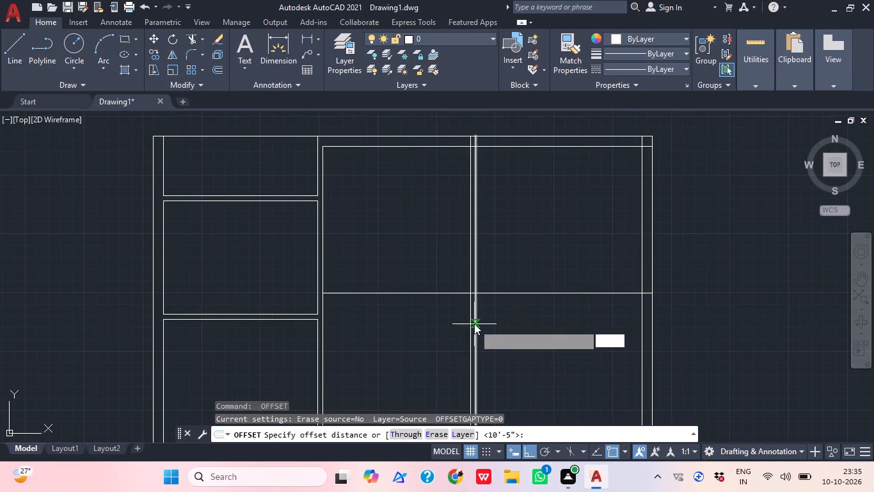
key(slash)
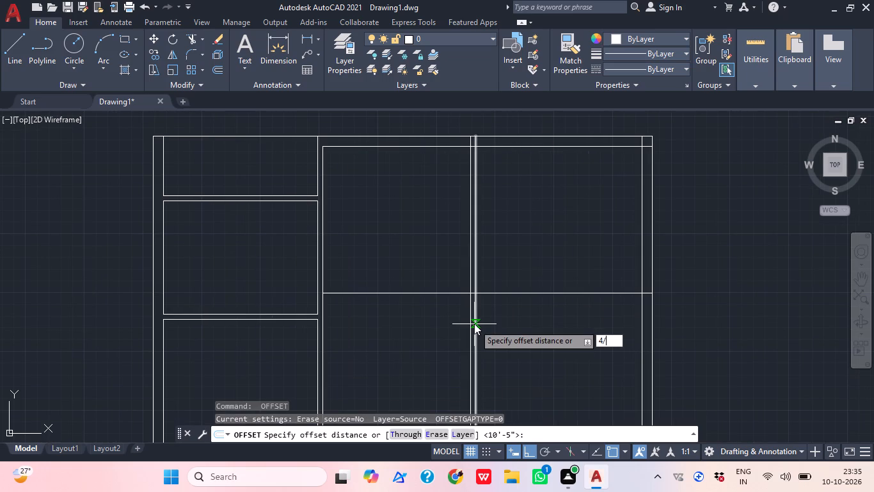
key(BackSpace)
text(.5)
key(shift+quotedbl)
key(Return)
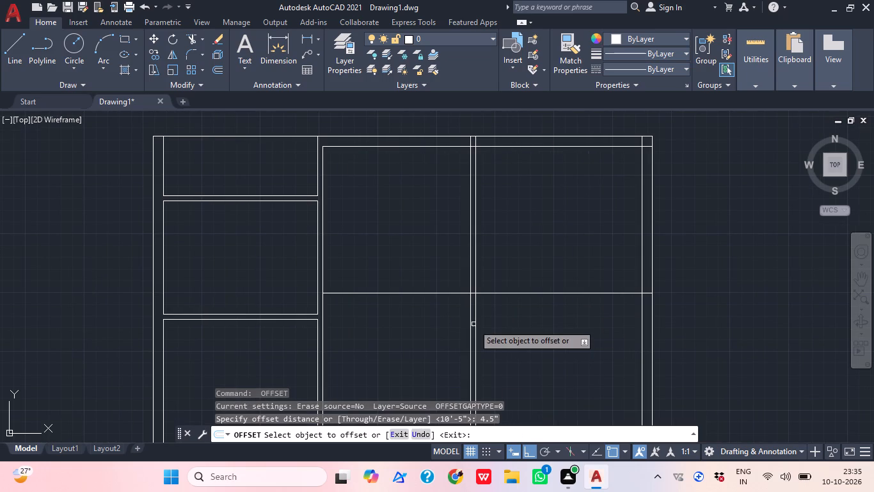
click(426, 294)
click(422, 363)
key(Escape)
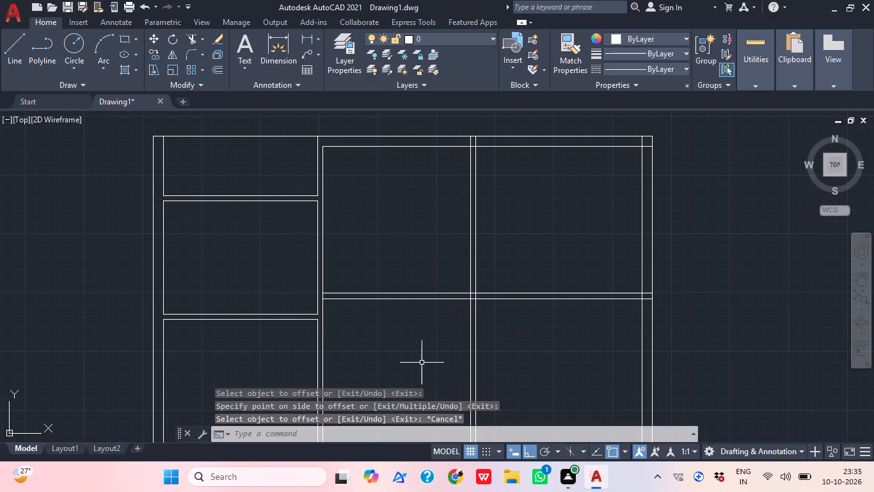
Trim both lines of the new horizontal partition out of the right bay and the right outer wall.
text(tr)
key(space)
drag(518, 325, 518, 312)
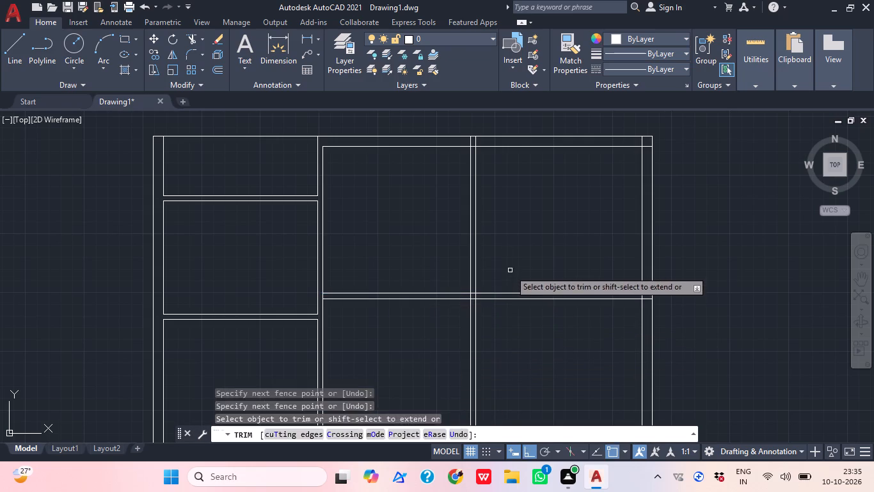
drag(510, 270, 505, 316)
scroll(637, 310, up, 1)
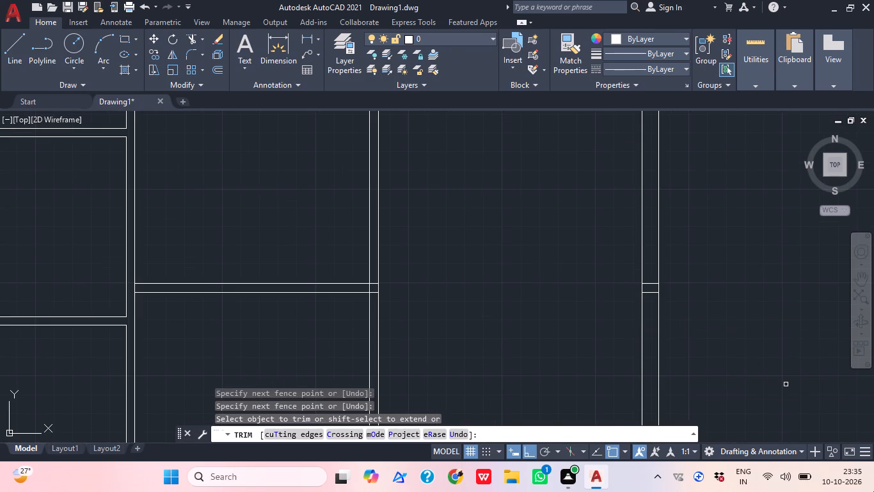
click(653, 300)
click(654, 273)
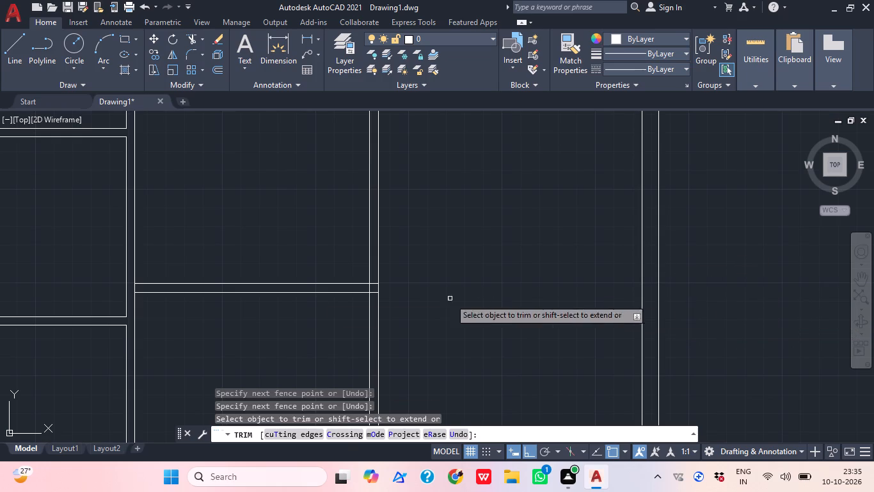
Trim the overlapping lines where the middle bay's horizontal partition meets the right vertical partition to form an open junction.
scroll(386, 287, up, 2)
click(350, 303)
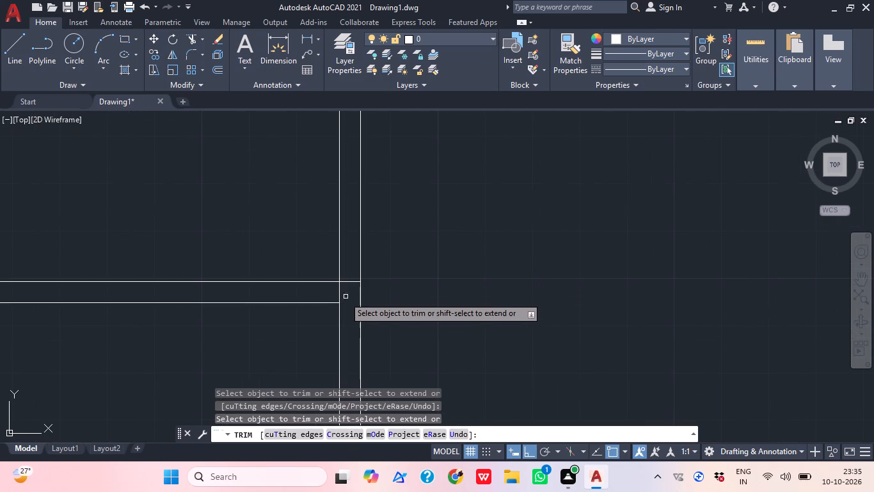
click(337, 295)
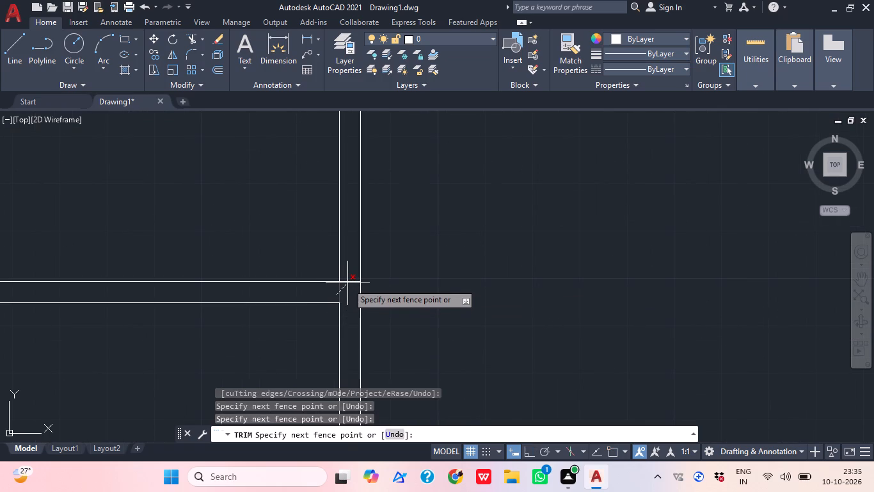
click(347, 282)
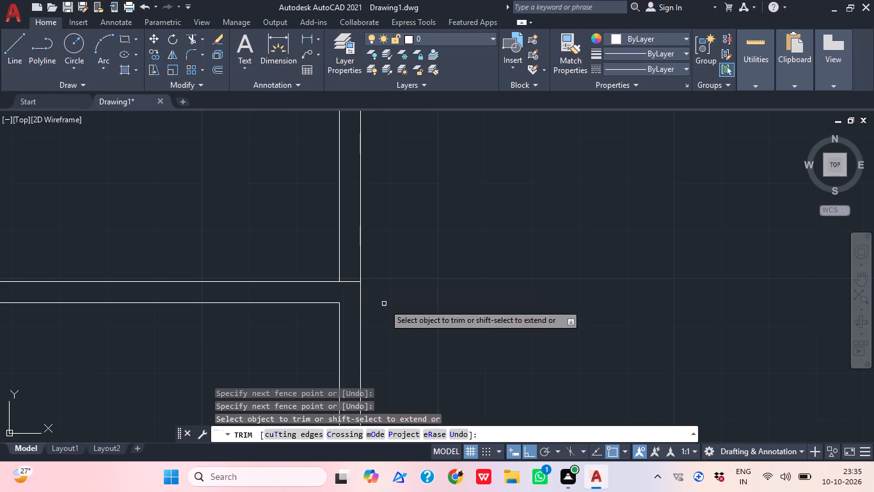
click(350, 276)
click(350, 286)
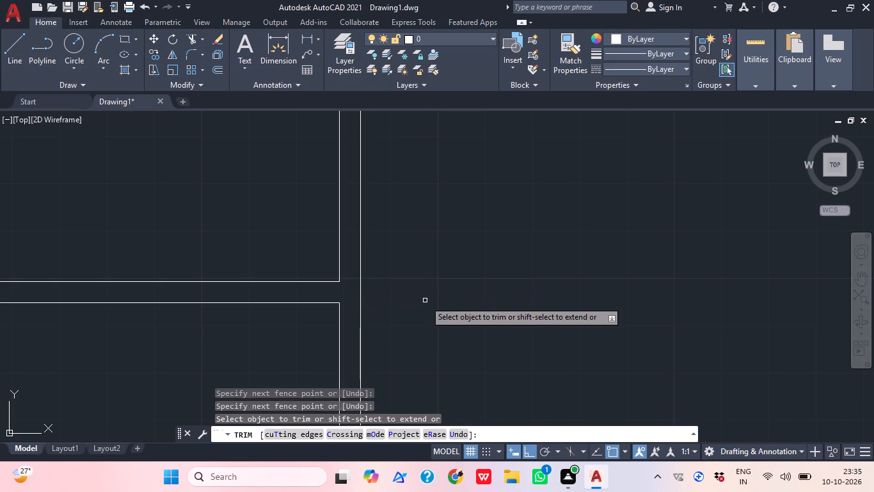
key(Escape)
Clean up the right vertical partition's top junction by trimming the wall's inner line inside it and both partition lines inside the top wall.
scroll(543, 347, down, 1)
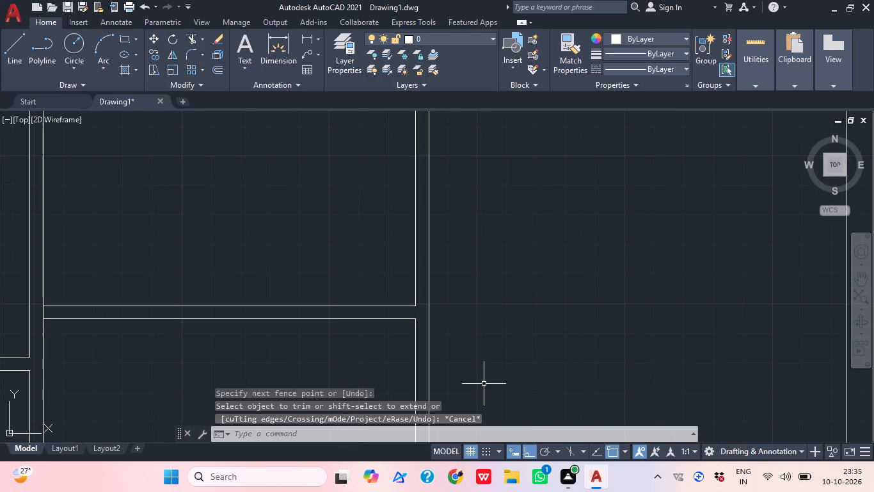
middle_drag(482, 387, 473, 430)
scroll(473, 430, down, 3)
middle_drag(486, 333, 413, 342)
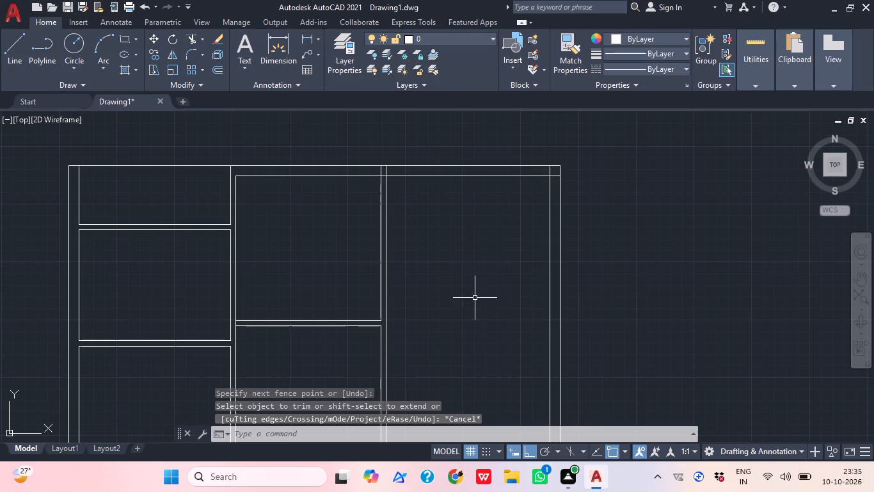
text(tr)
key(space)
scroll(388, 167, up, 2)
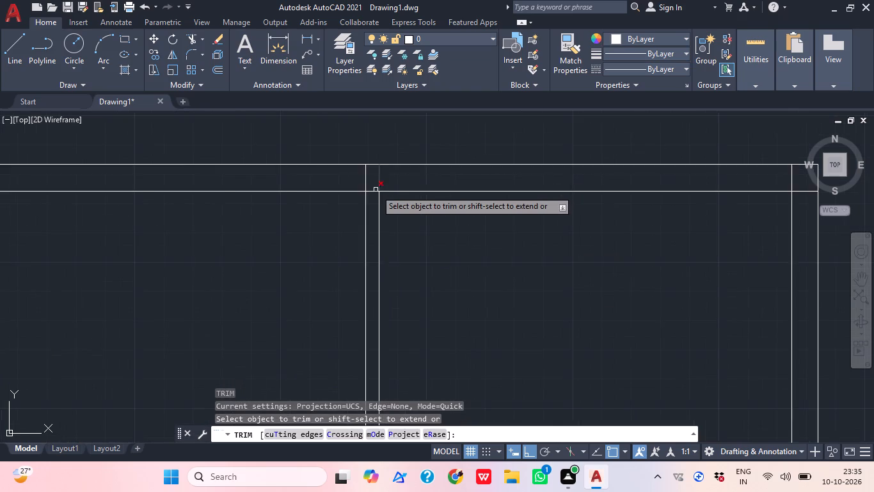
scroll(376, 190, up, 2)
click(375, 190)
click(365, 200)
click(353, 176)
click(324, 167)
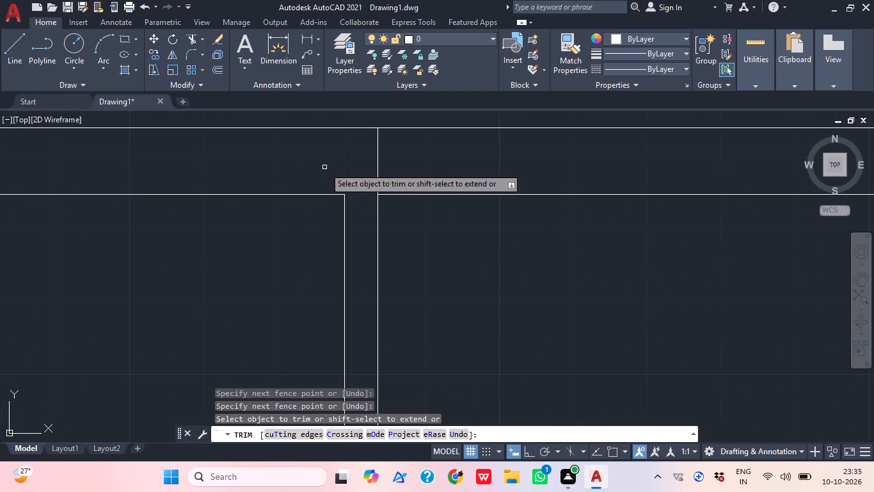
drag(353, 176, 371, 177)
click(408, 174)
click(370, 163)
scroll(374, 163, down, 2)
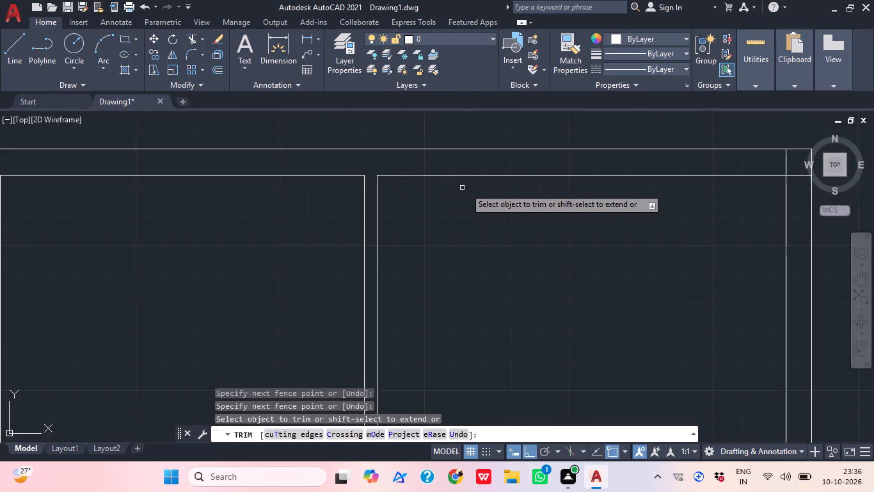
middle_drag(488, 184, 465, 188)
key(Escape)
Offset the top wall's inner line in the right bay 13'9" downward.
scroll(465, 188, down, 3)
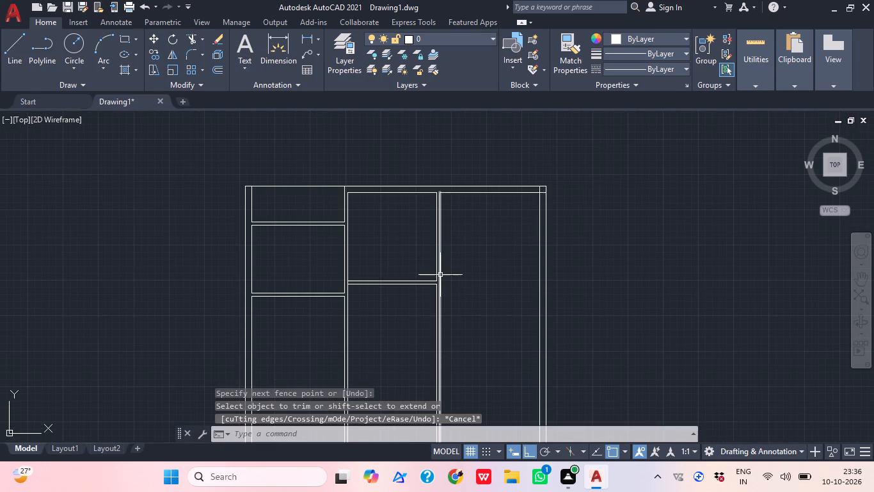
key(o)
key(Return)
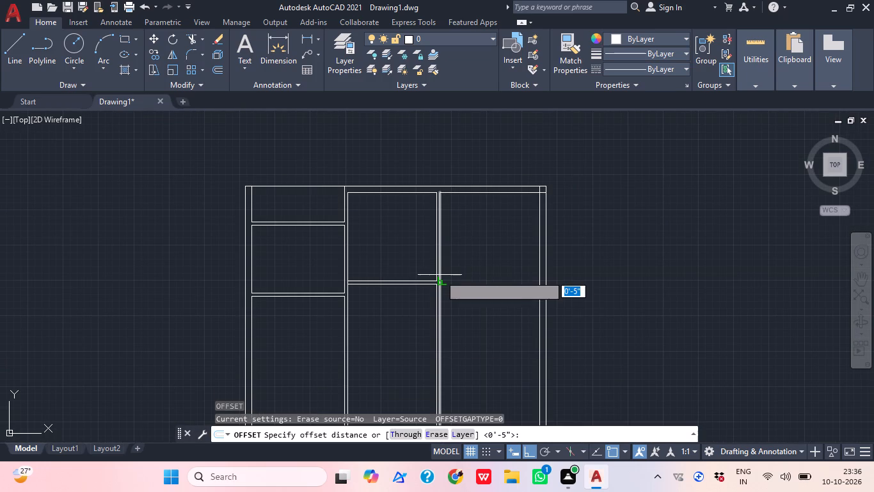
text(13)
key(apostrophe)
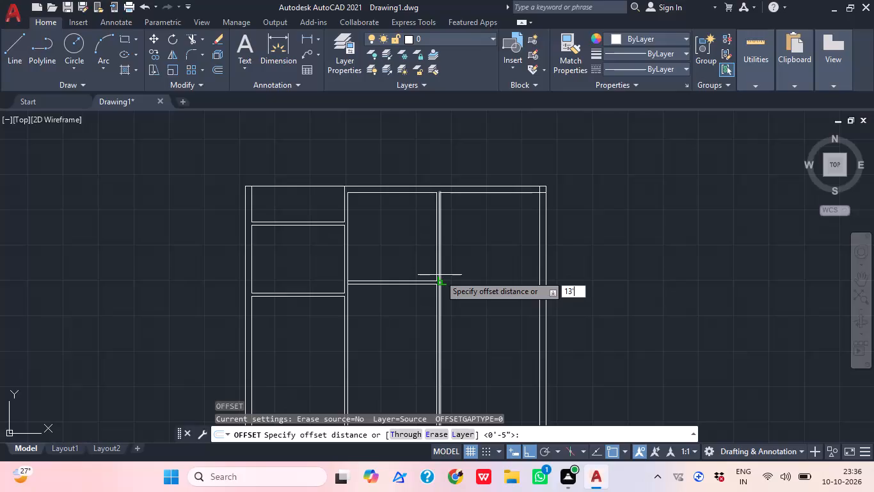
text(9")
key(Return)
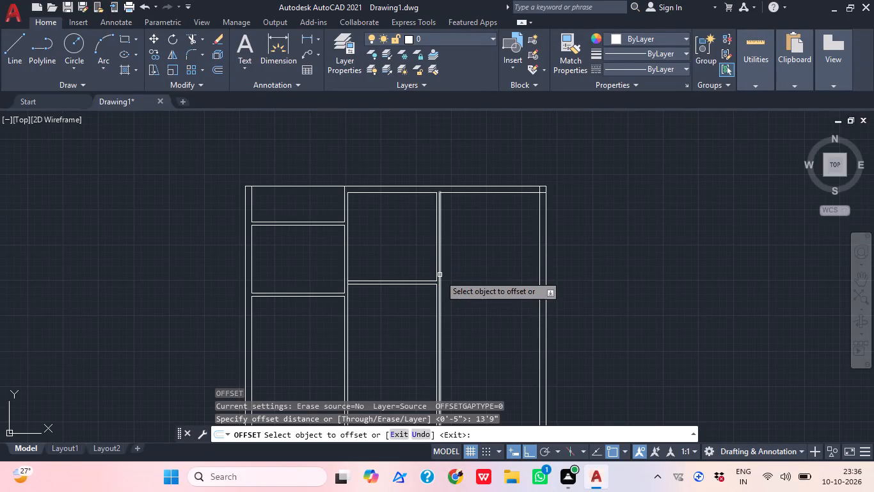
click(488, 193)
click(505, 244)
key(space)
Offset the right bay's new horizontal line 4.5" downward to form a partition.
key(space)
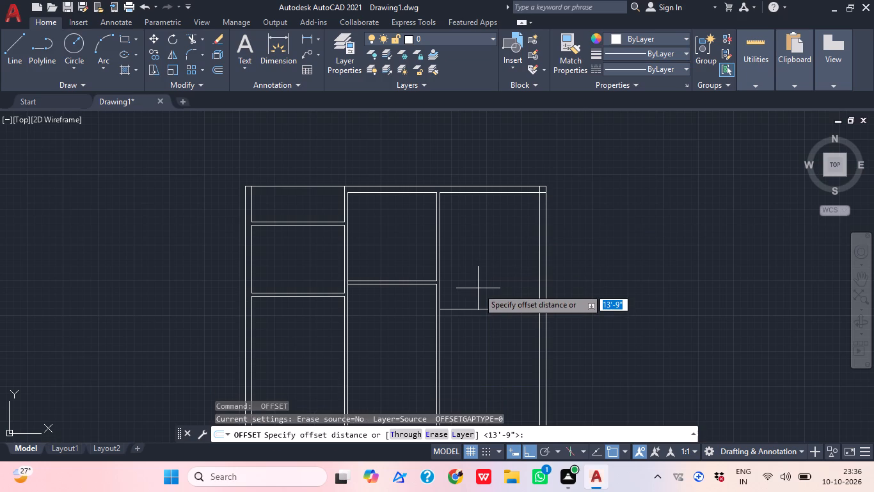
key(4)
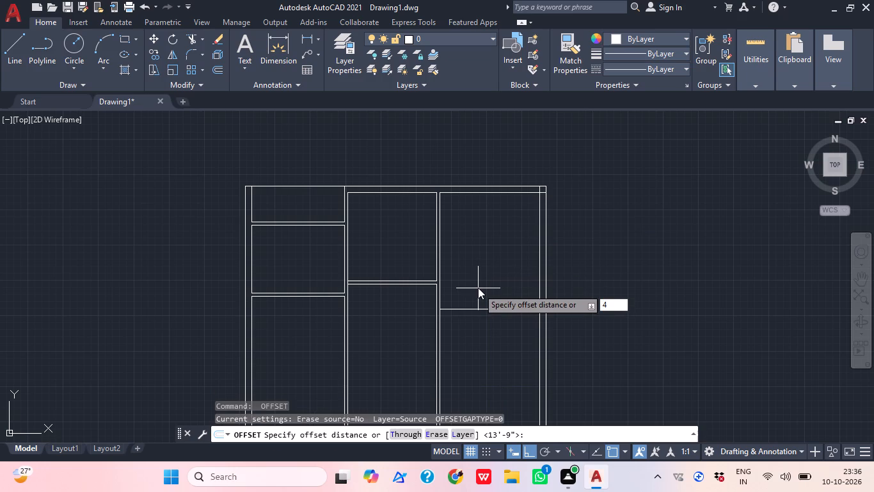
text(.5)
key(shift+quotedbl)
key(Return)
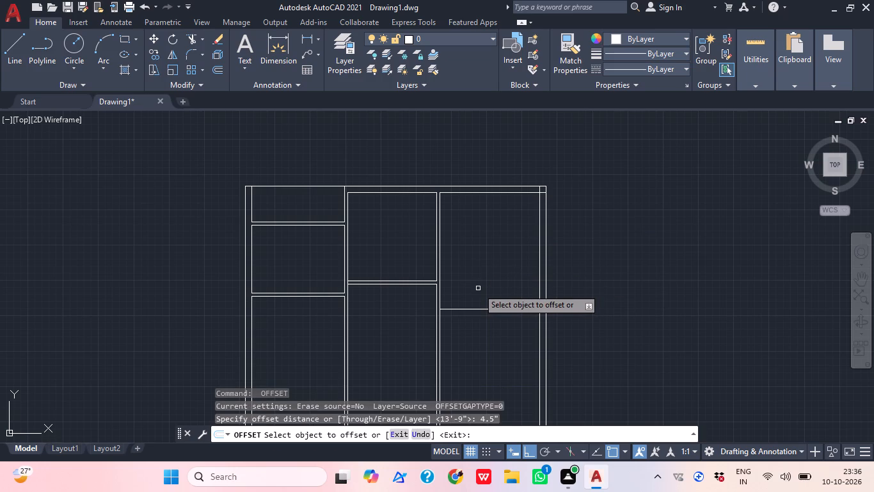
click(493, 313)
click(493, 311)
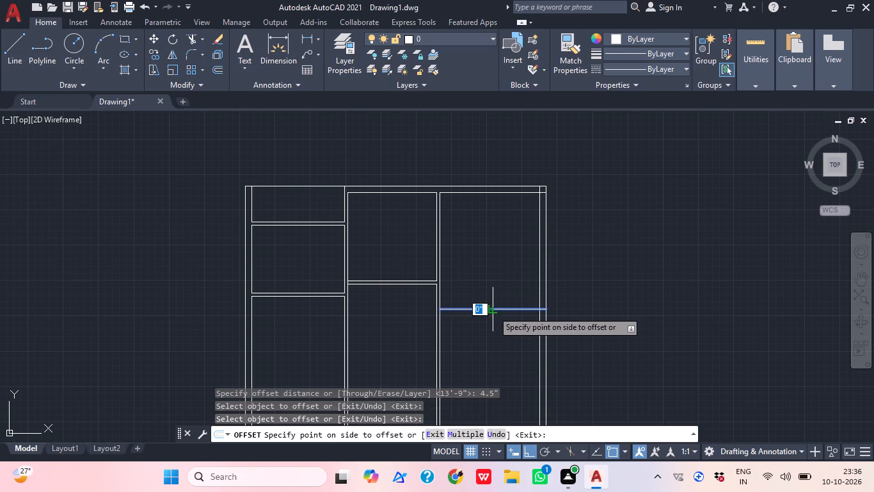
click(493, 340)
key(Escape)
Trim the right bay's partition lines inside the right outer wall, and the wall's inner line between them, to form an open junction.
text(tr)
key(space)
scroll(527, 291, up, 1)
scroll(561, 344, up, 2)
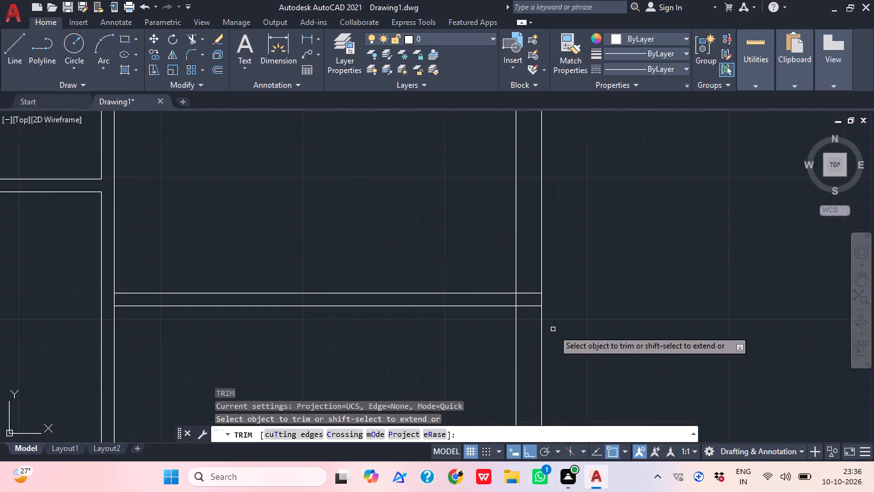
scroll(538, 313, up, 1)
click(532, 311)
click(525, 275)
click(506, 296)
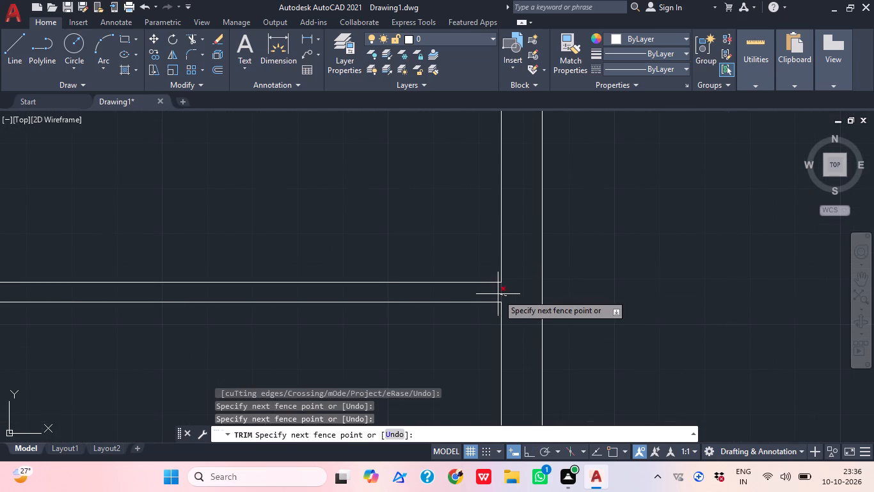
click(498, 294)
middle_drag(508, 290, 502, 314)
Trim the overlapping inner wall lines inside the outer walls' top-right corner.
scroll(502, 312, down, 1)
scroll(516, 247, down, 3)
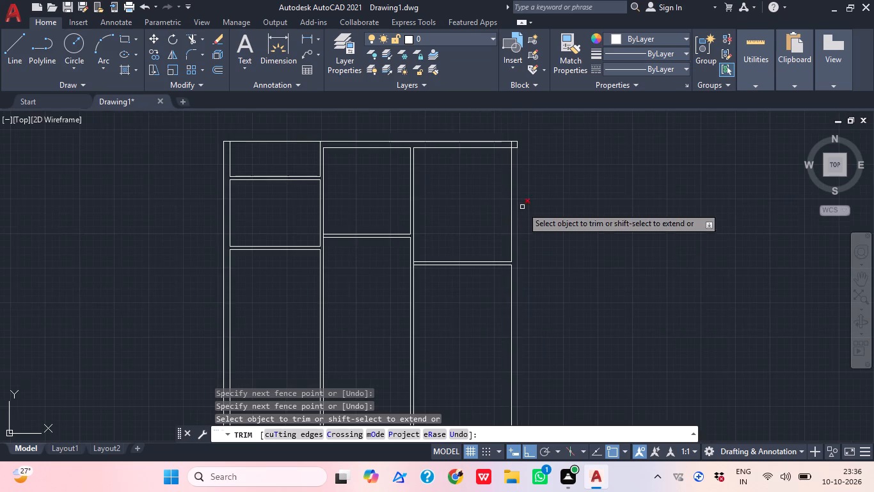
scroll(515, 127, up, 2)
scroll(491, 190, up, 3)
click(560, 201)
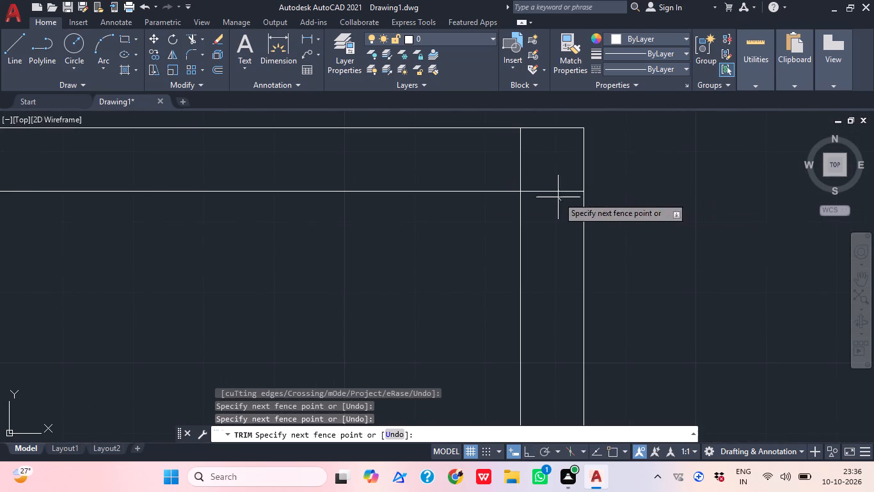
click(510, 162)
scroll(510, 162, down, 6)
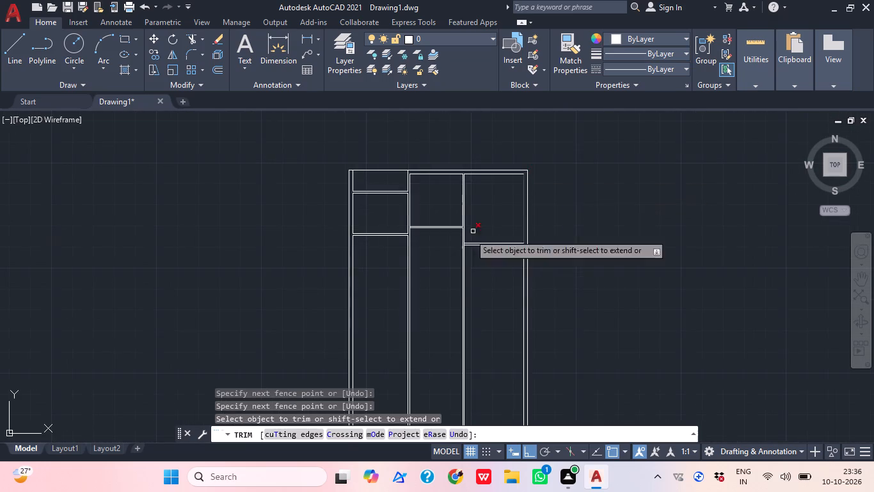
middle_drag(433, 268, 445, 242)
key(Escape)
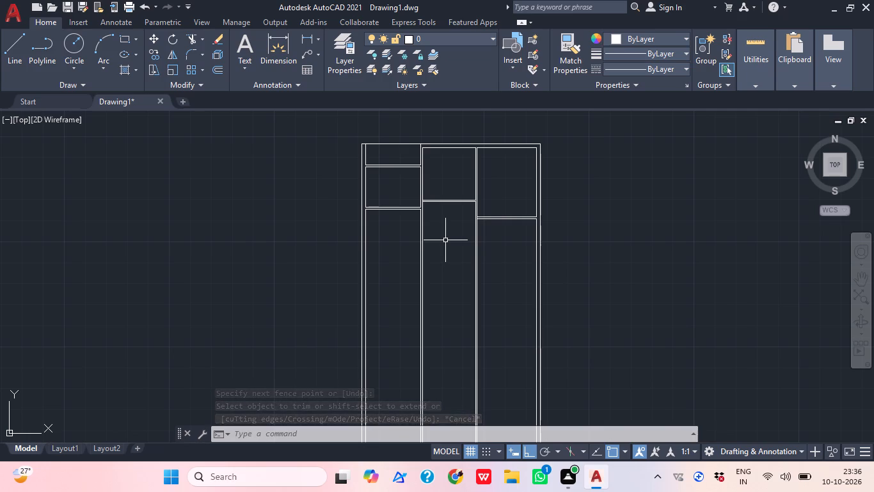
Extend both lines of the right bay's horizontal partition across the right vertical partition to its far line.
scroll(477, 267, down, 1)
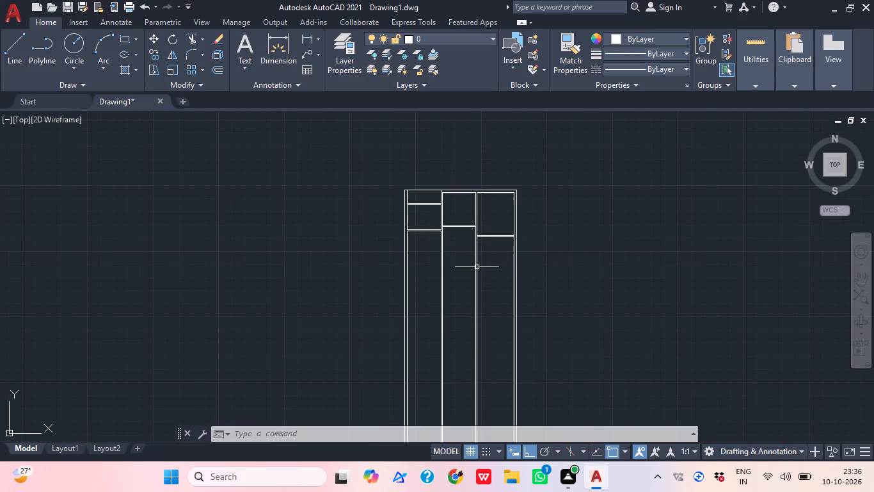
scroll(477, 249, up, 2)
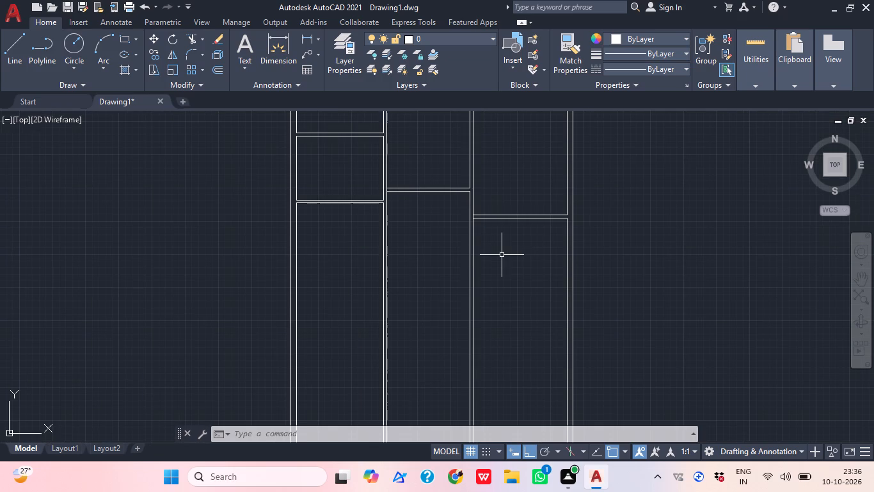
middle_drag(498, 250, 501, 265)
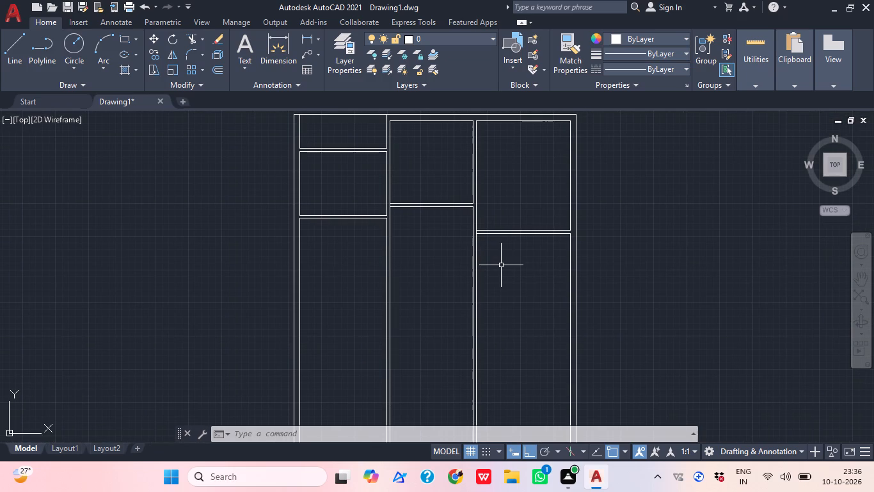
text(ex)
key(space)
click(511, 242)
click(507, 223)
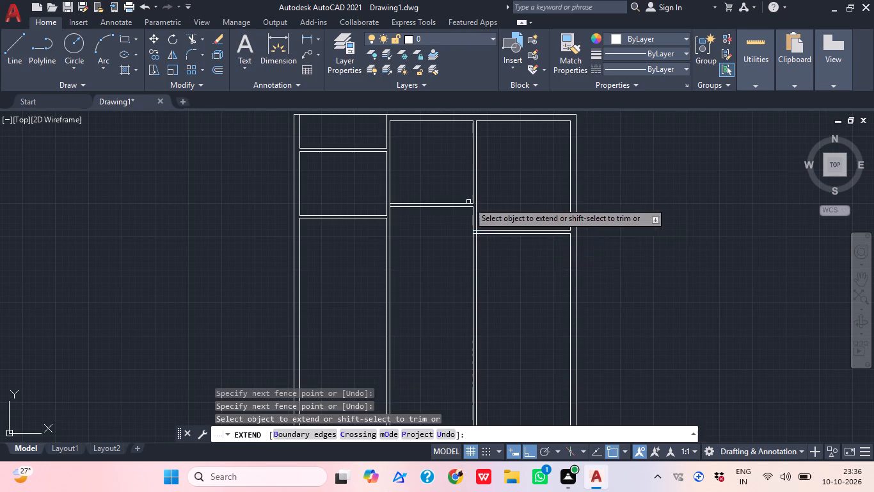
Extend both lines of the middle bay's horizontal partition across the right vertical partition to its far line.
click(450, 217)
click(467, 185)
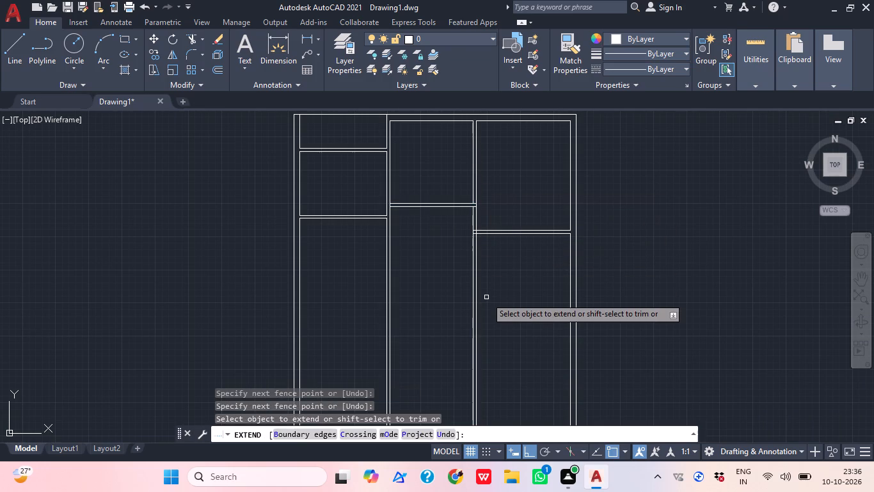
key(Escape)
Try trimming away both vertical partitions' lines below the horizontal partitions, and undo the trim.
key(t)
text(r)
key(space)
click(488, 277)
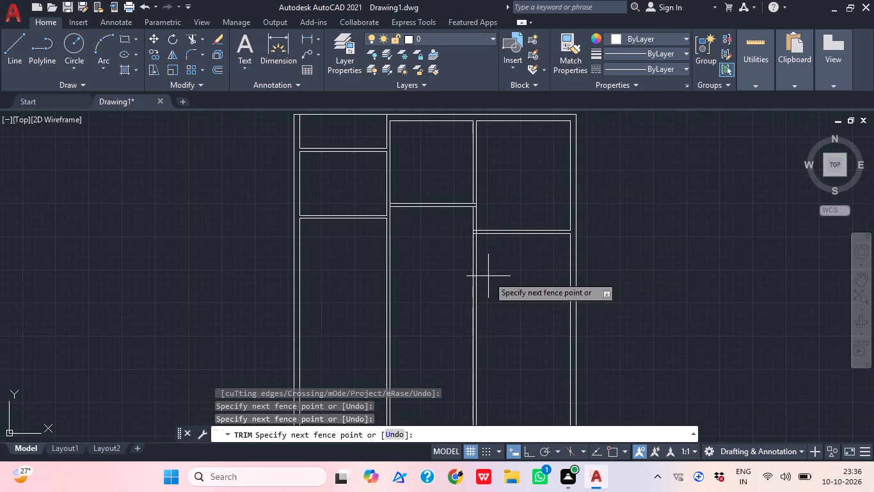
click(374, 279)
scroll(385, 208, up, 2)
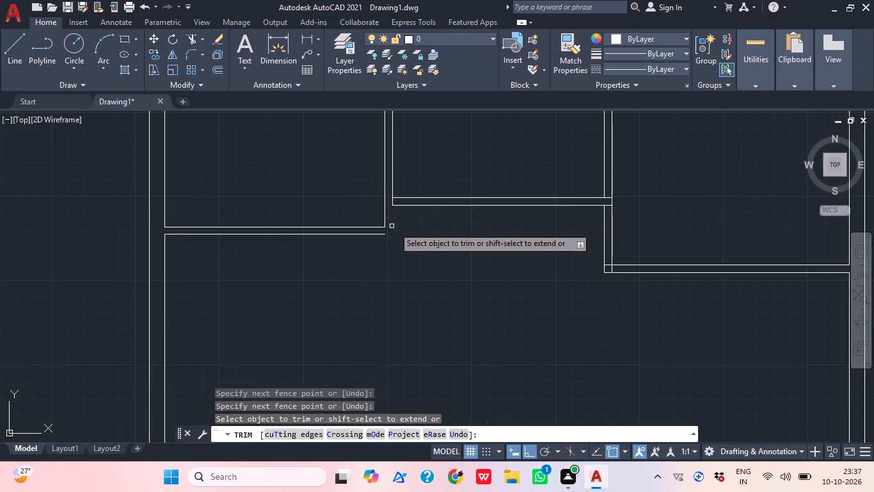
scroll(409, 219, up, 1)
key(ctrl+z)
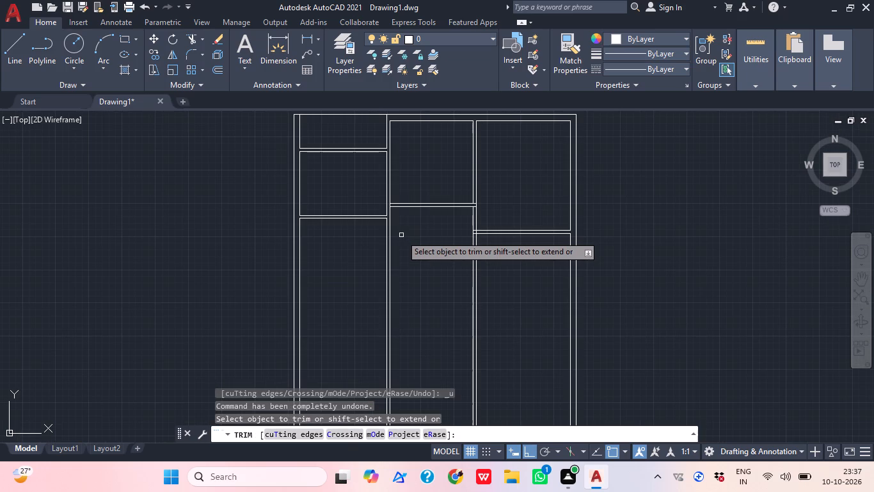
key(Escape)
Erase both lines of the middle bay's horizontal partition.
text(ex)
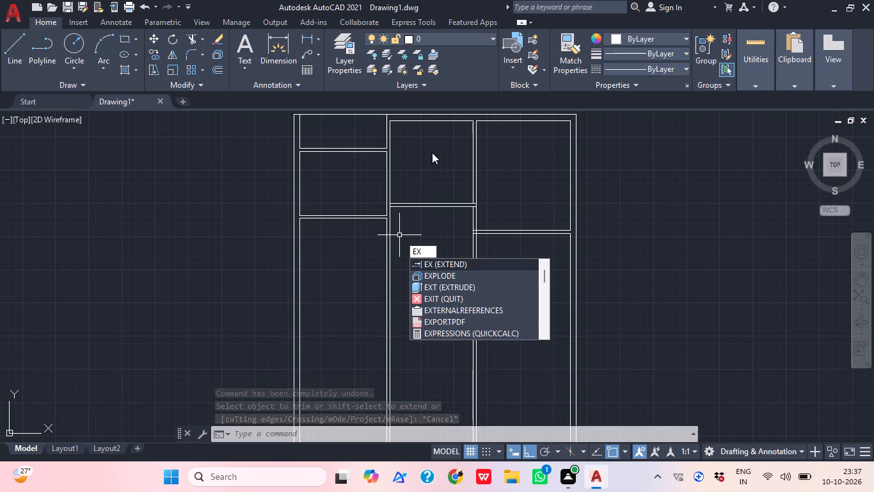
middle_drag(432, 152, 423, 178)
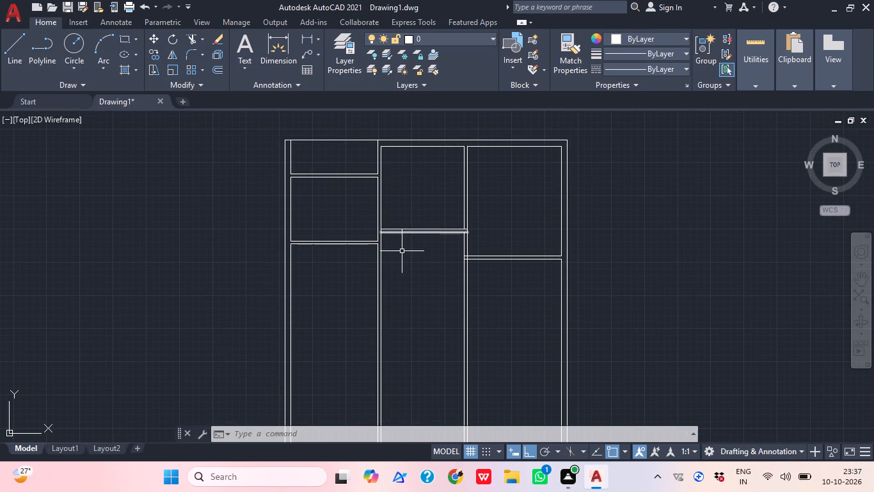
click(418, 249)
click(418, 231)
click(429, 246)
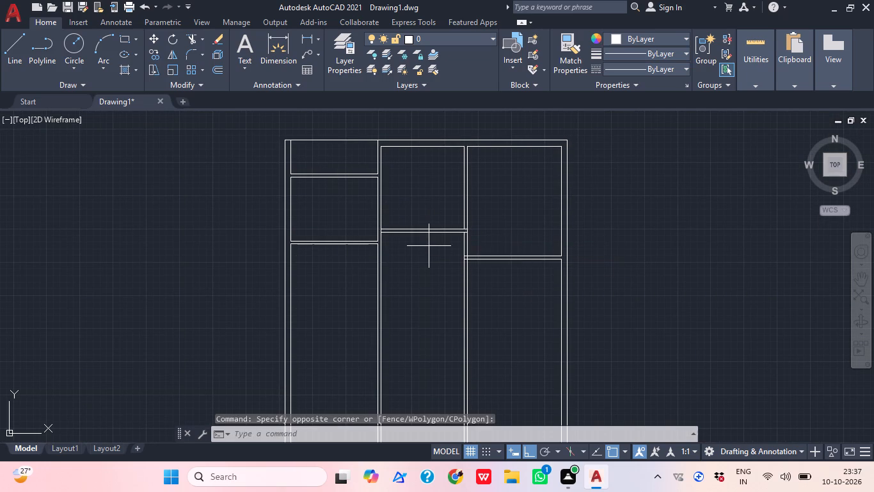
click(415, 205)
key(Delete)
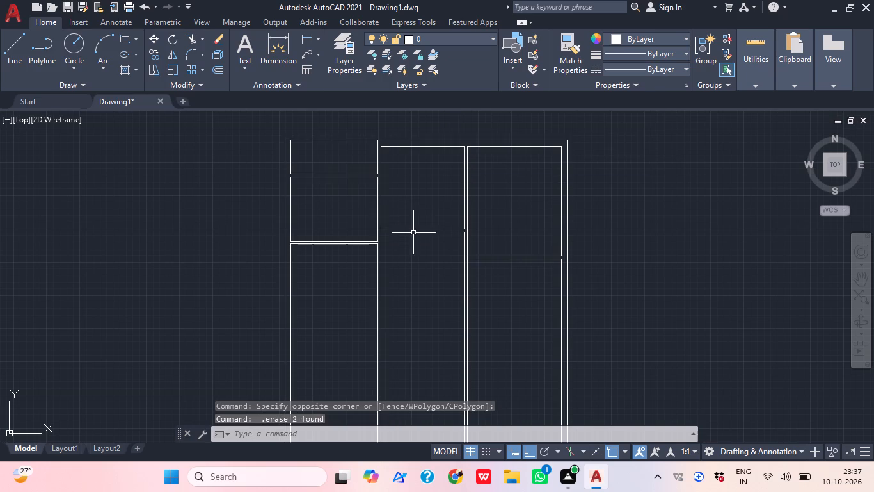
Extend both lines of the left bay's lower horizontal partition across the middle bay to the right vertical partition's far line.
text(ex)
key(space)
click(359, 247)
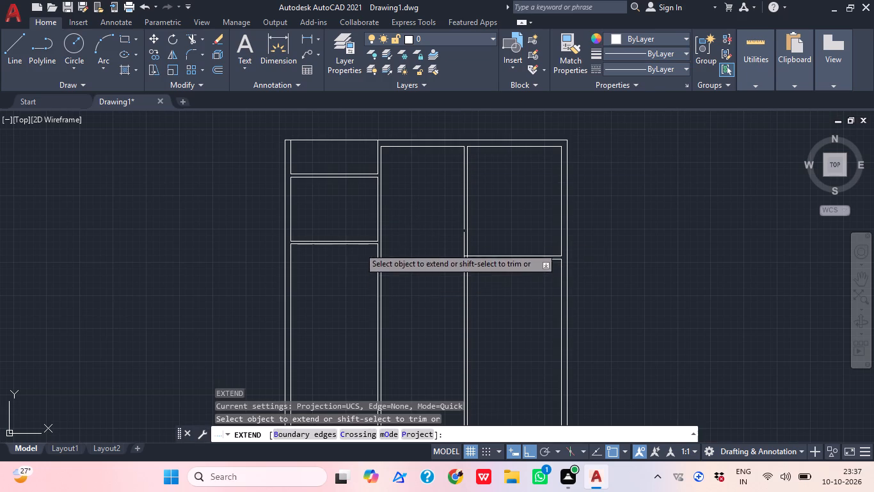
click(354, 183)
click(352, 248)
click(360, 220)
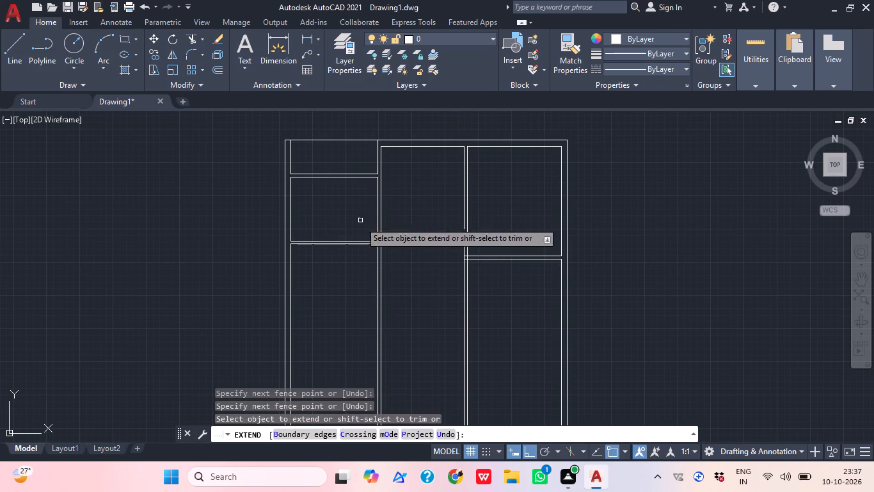
scroll(445, 241, up, 2)
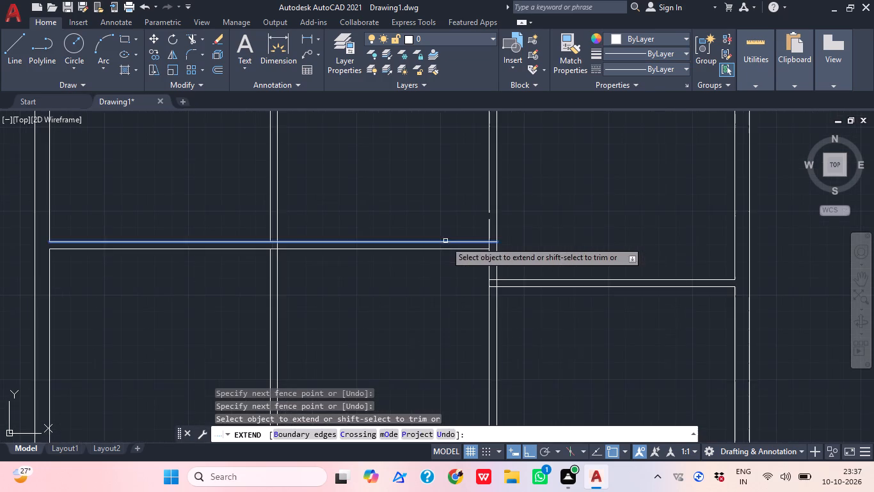
scroll(493, 230, up, 1)
drag(454, 269, 456, 263)
click(467, 227)
Close the gap in the right vertical partition's left line by extending it where the erased horizontal partition met it.
click(478, 227)
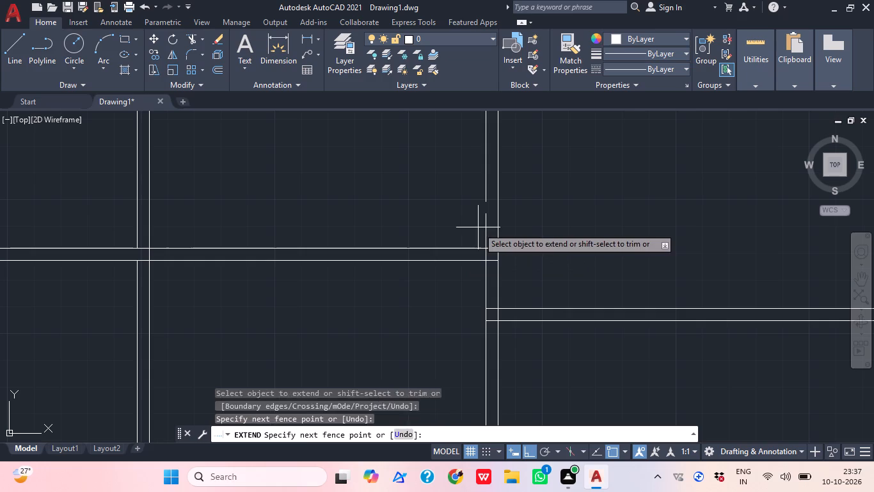
click(490, 217)
click(487, 202)
scroll(492, 212, up, 1)
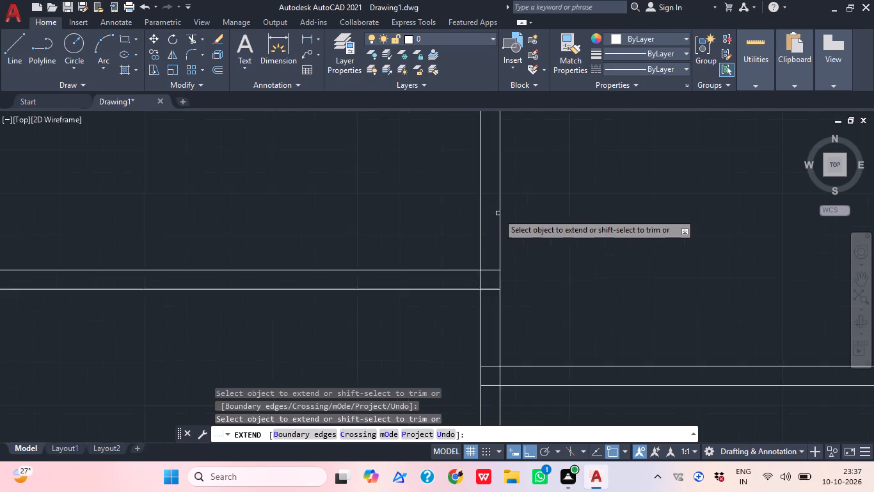
scroll(498, 213, down, 1)
scroll(544, 255, down, 1)
middle_drag(544, 258, 512, 265)
key(Escape)
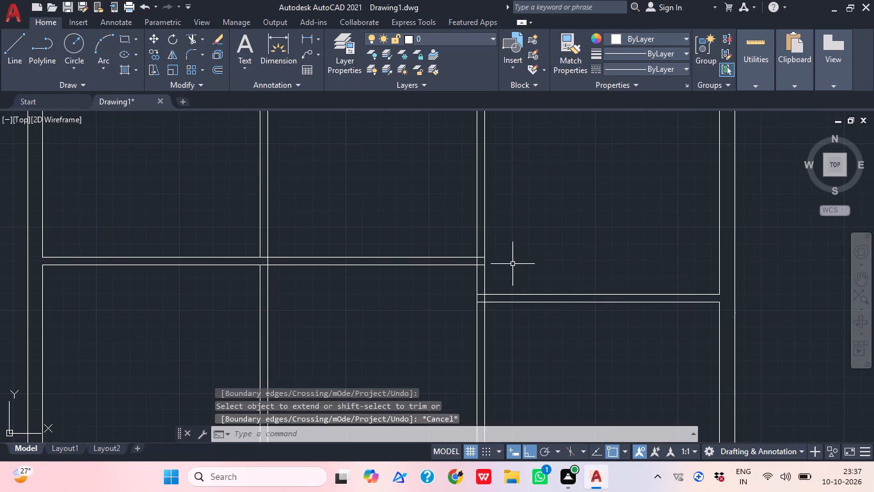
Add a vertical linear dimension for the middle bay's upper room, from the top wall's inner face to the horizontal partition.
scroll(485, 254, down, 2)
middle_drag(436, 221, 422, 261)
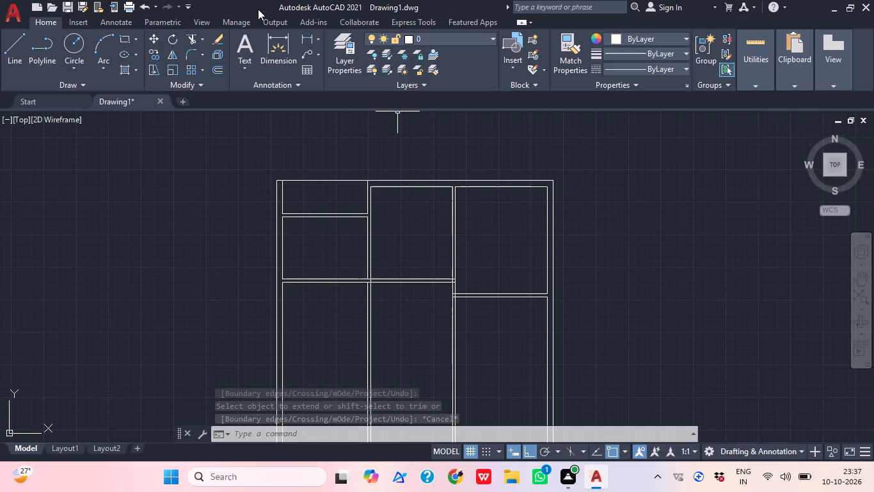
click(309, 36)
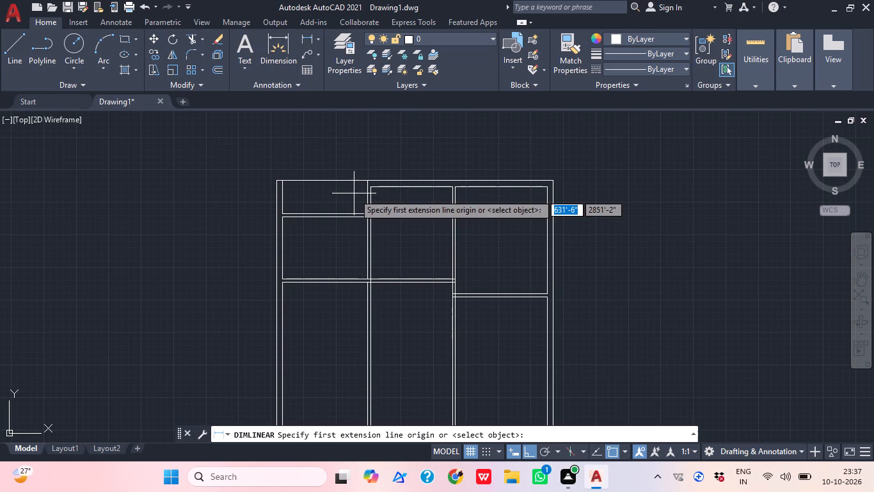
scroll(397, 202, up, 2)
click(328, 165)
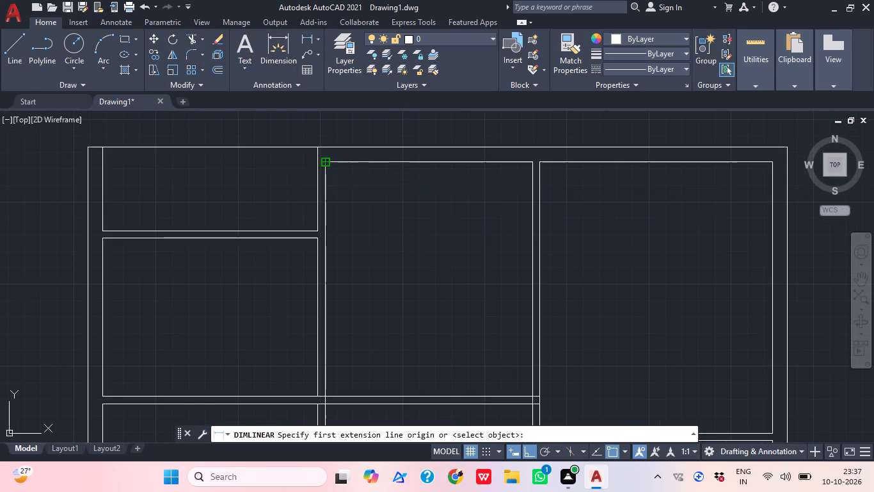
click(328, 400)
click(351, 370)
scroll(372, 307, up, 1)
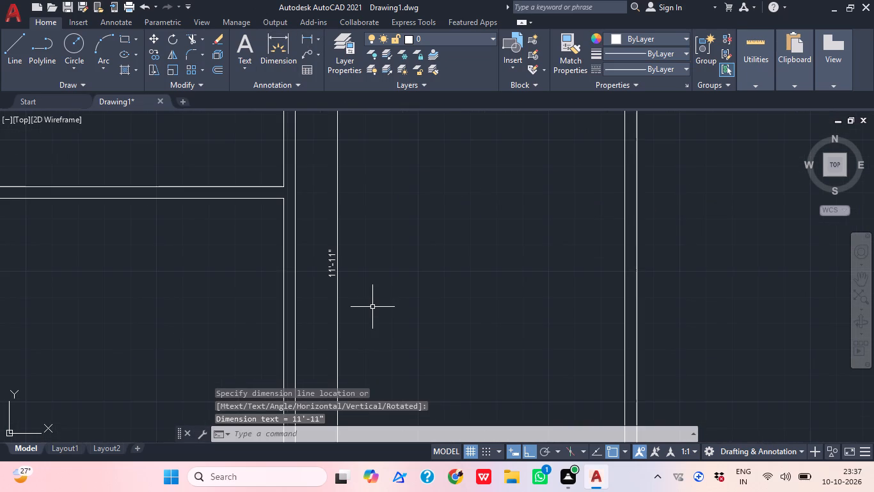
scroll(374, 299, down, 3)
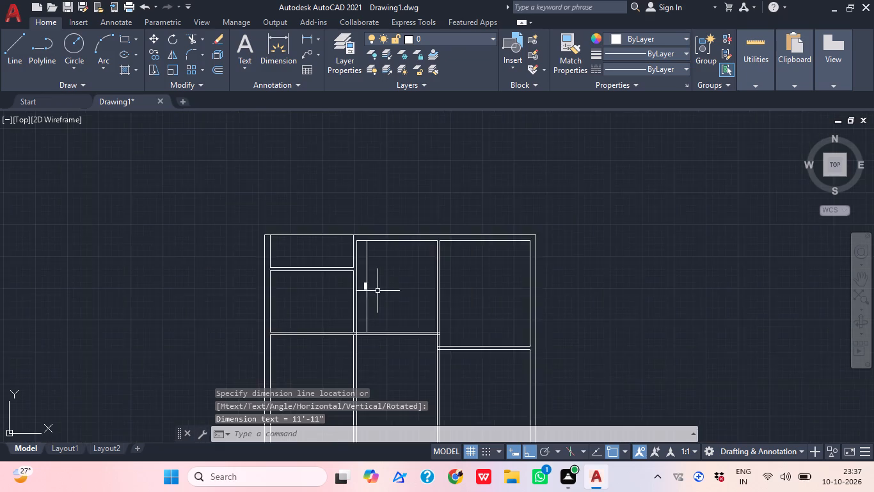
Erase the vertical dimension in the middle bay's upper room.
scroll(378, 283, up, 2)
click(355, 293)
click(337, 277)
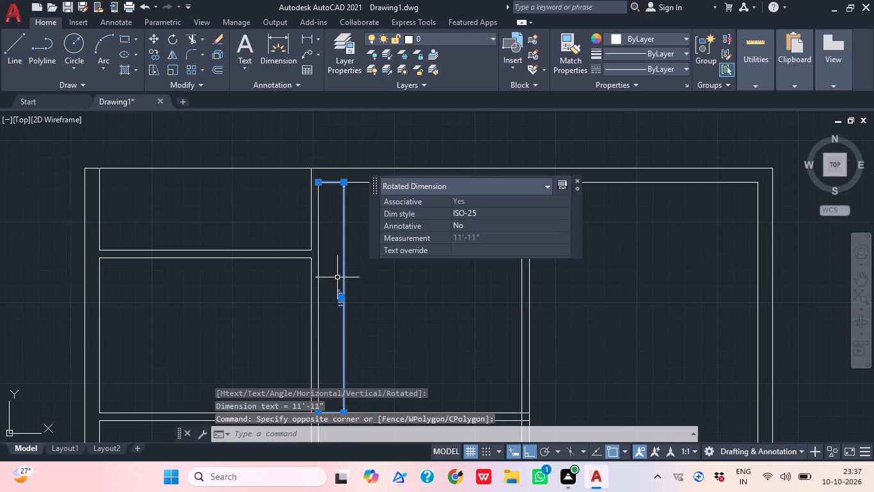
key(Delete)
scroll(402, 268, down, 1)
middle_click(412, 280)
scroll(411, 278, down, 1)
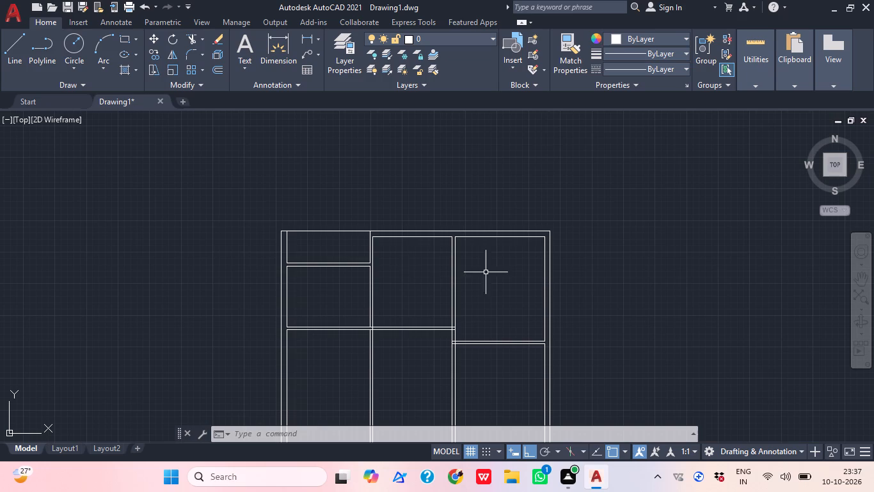
Trim the middle bay's horizontal partition junction so its lines stop at the right vertical partition's left line, opening that line between them.
scroll(493, 351, up, 1)
middle_drag(517, 375, 454, 364)
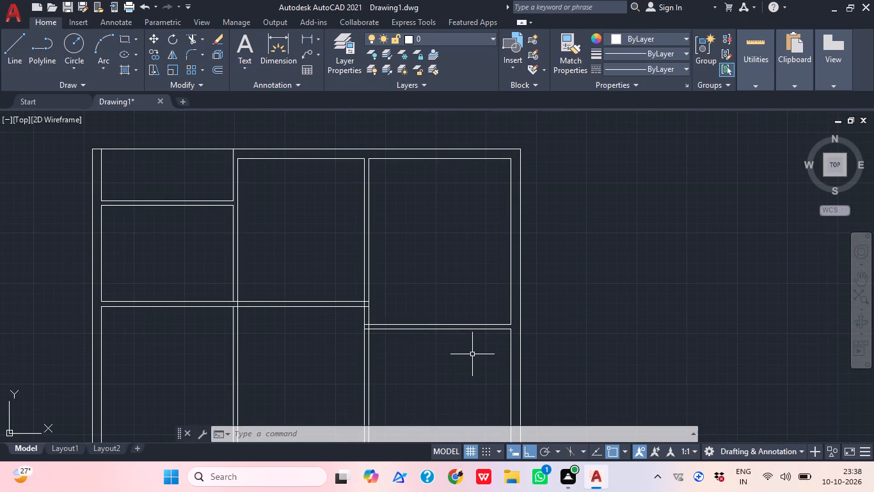
text(tr)
key(space)
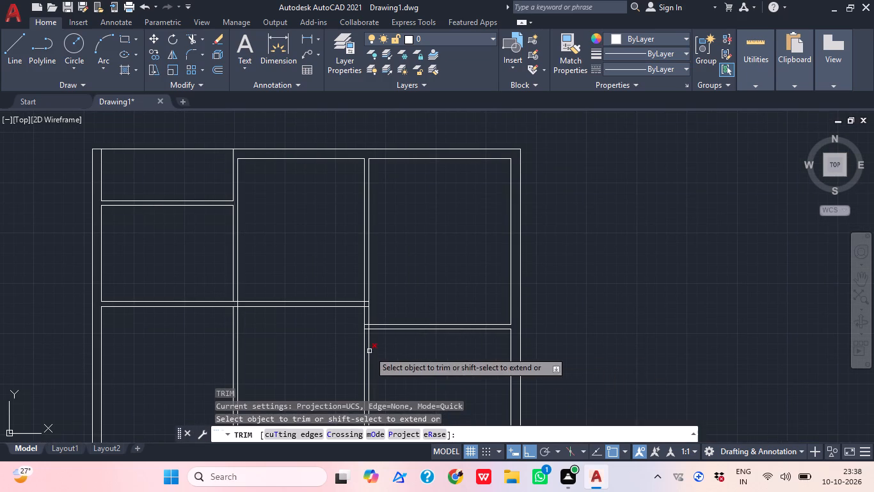
scroll(374, 312, up, 4)
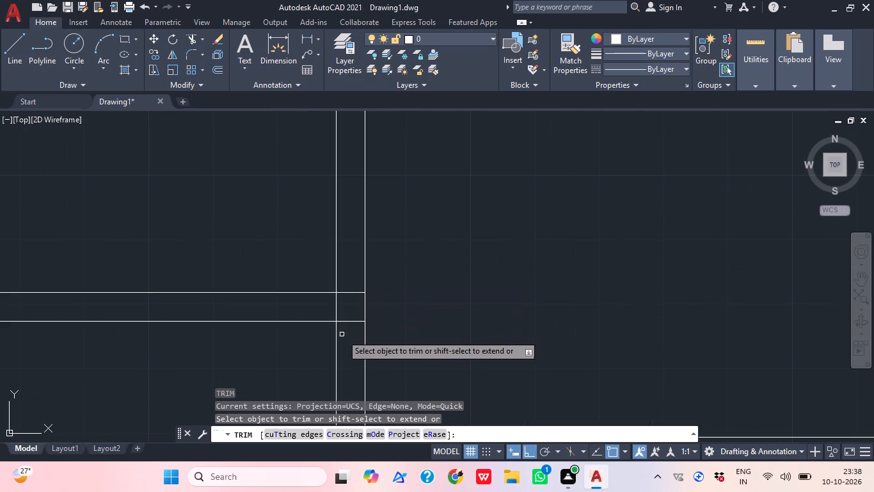
click(354, 331)
click(330, 306)
drag(333, 307, 340, 302)
click(354, 284)
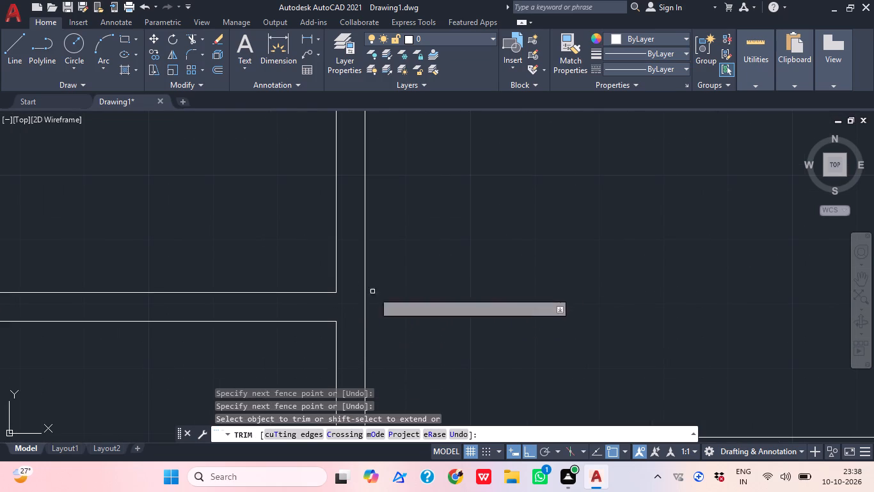
Trim the right bay's partition junction, removing the vertical line between the horizontal lines and the upper line's stub inside the vertical partition.
scroll(444, 233, down, 3)
scroll(454, 252, up, 5)
click(441, 256)
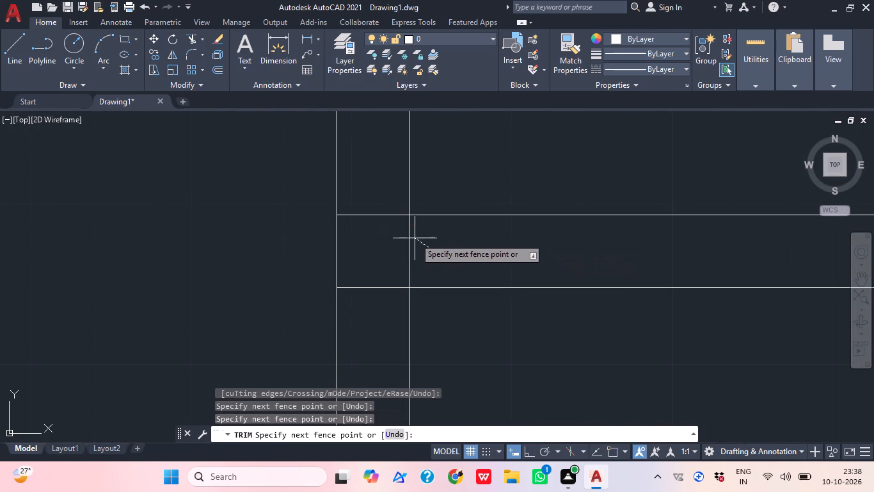
click(379, 204)
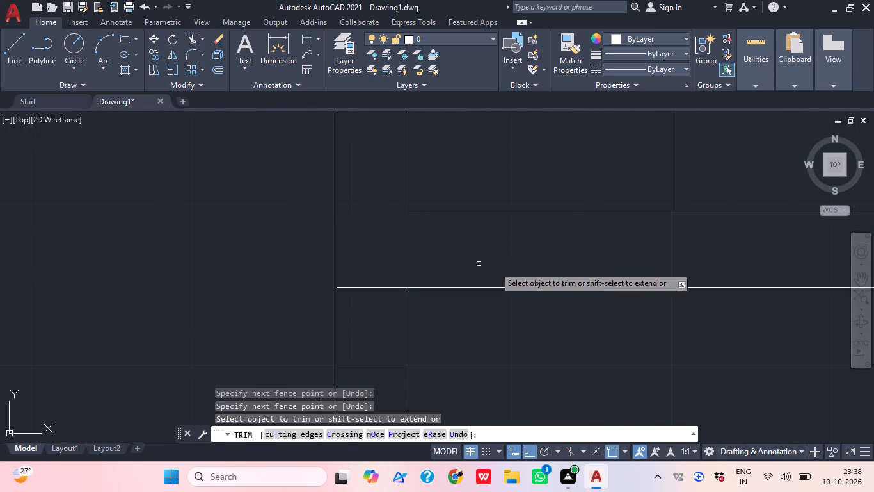
scroll(525, 279, down, 1)
middle_drag(525, 279, 374, 293)
scroll(374, 293, down, 2)
scroll(565, 288, down, 1)
middle_drag(565, 288, 292, 270)
scroll(474, 302, down, 2)
key(Escape)
scroll(438, 304, down, 1)
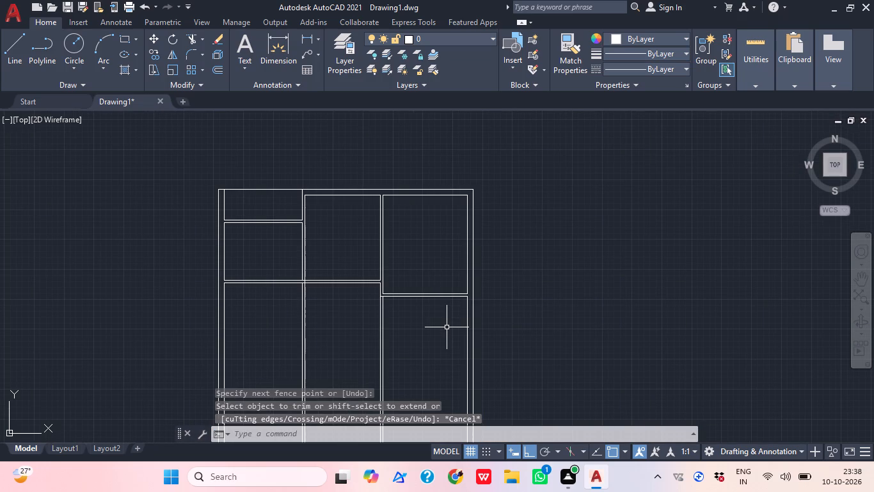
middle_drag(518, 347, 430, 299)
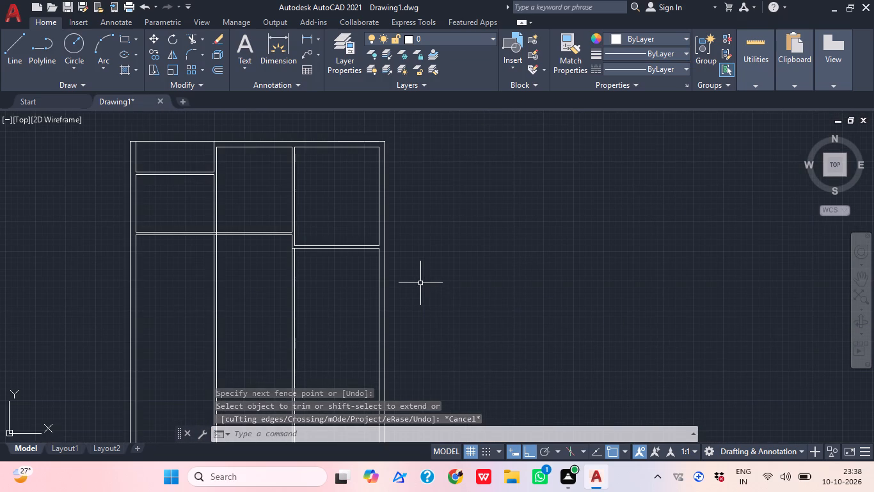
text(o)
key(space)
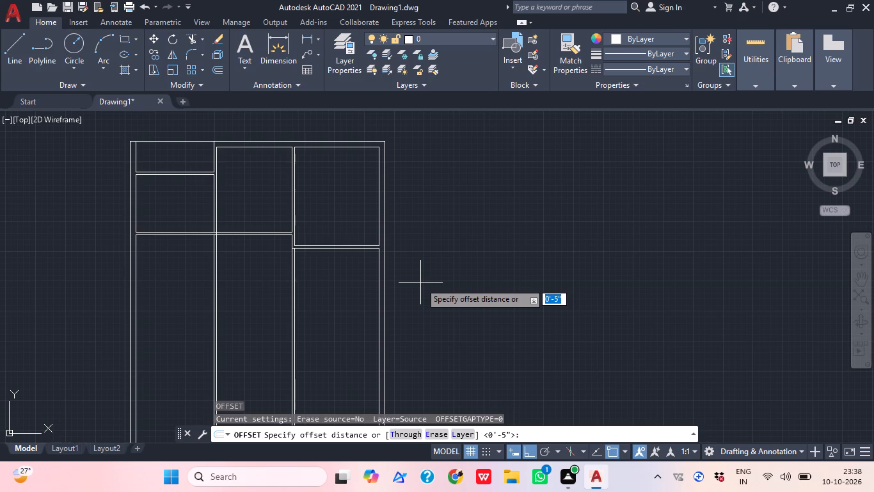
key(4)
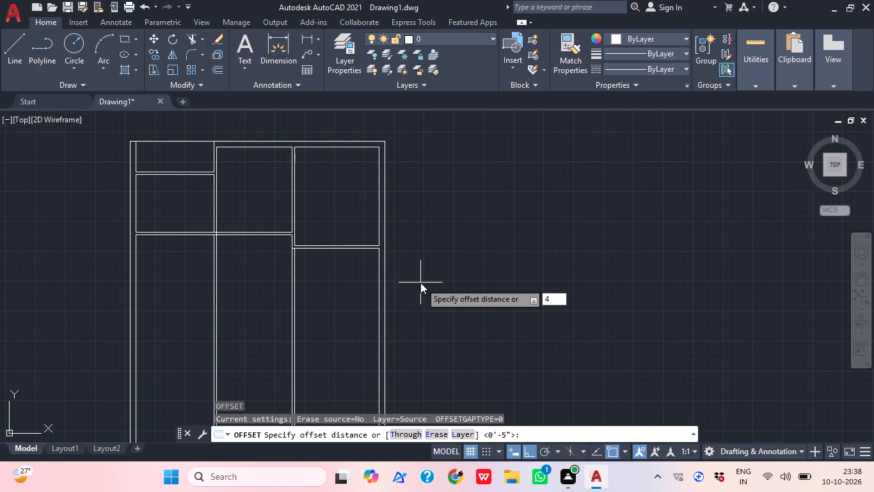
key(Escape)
Offset the right outer wall's inner line 7'8" to the left inside the right bay's lower room.
key(o)
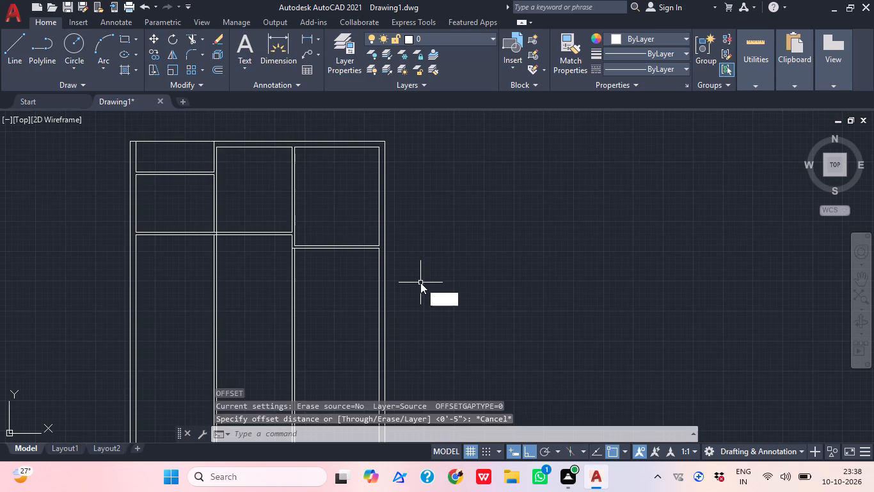
key(Return)
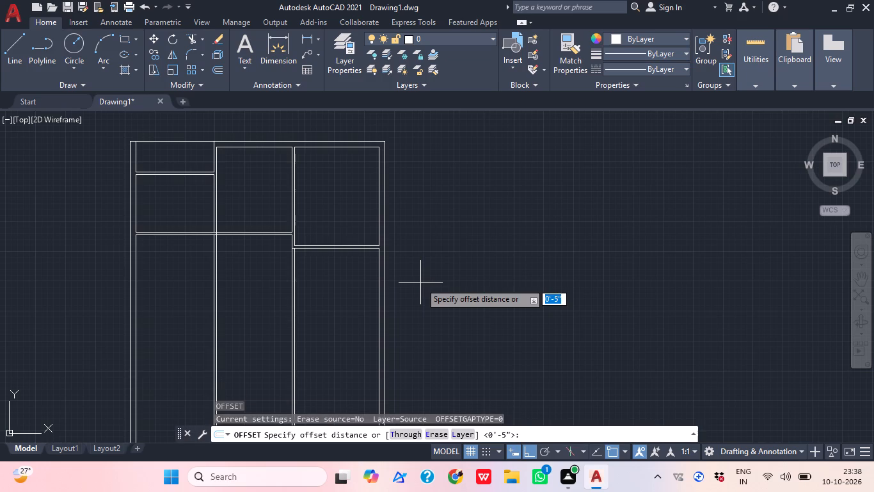
key(7)
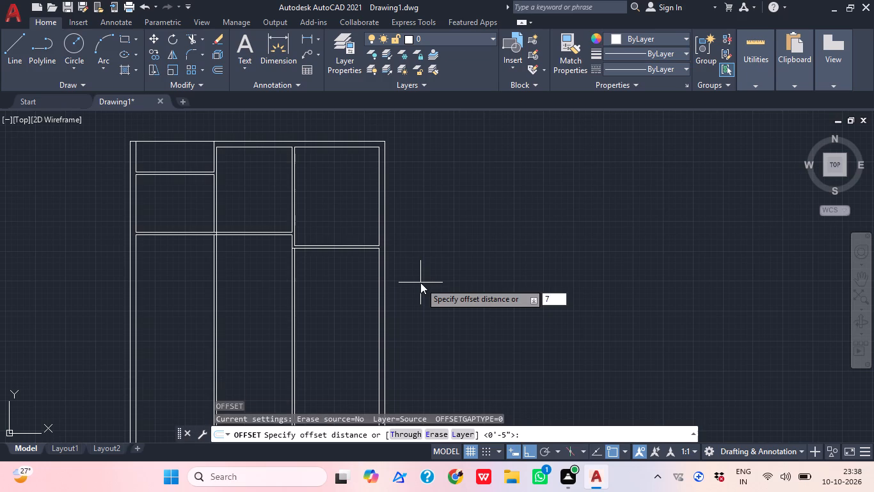
key(apostrophe)
key(8)
key(apostrophe)
key(BackSpace)
key(shift+quotedbl)
key(Return)
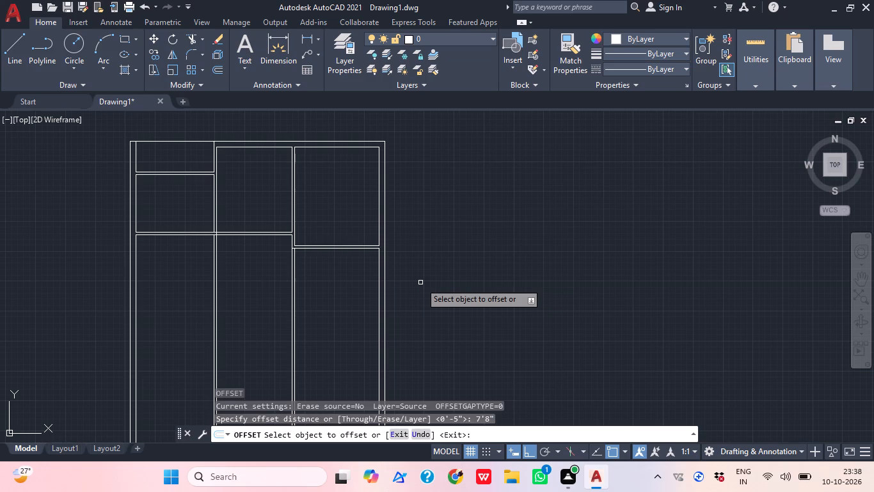
scroll(392, 290, up, 1)
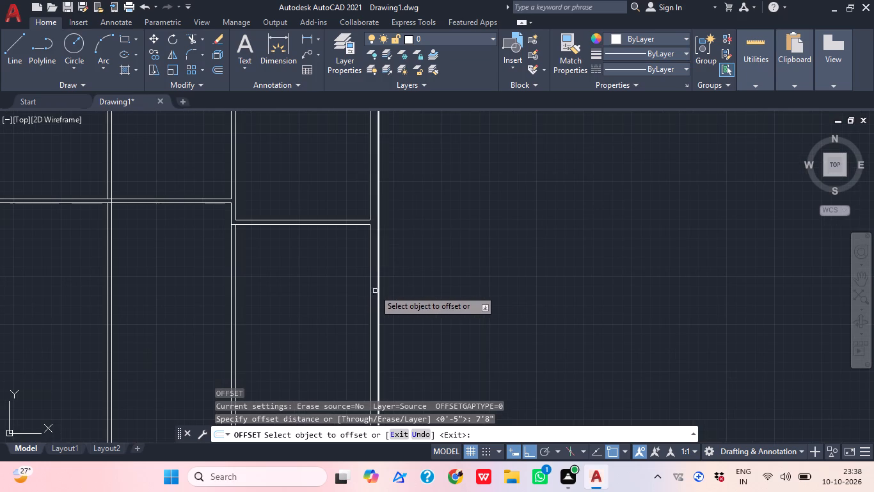
click(369, 288)
click(319, 292)
key(space)
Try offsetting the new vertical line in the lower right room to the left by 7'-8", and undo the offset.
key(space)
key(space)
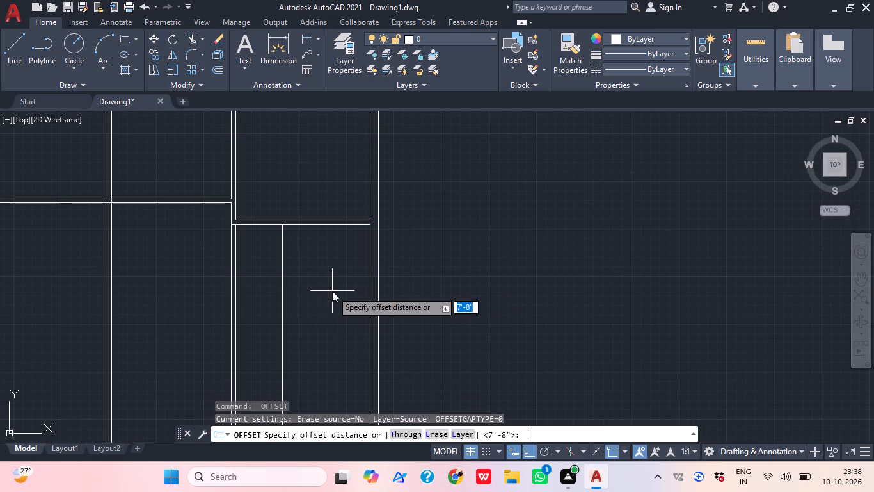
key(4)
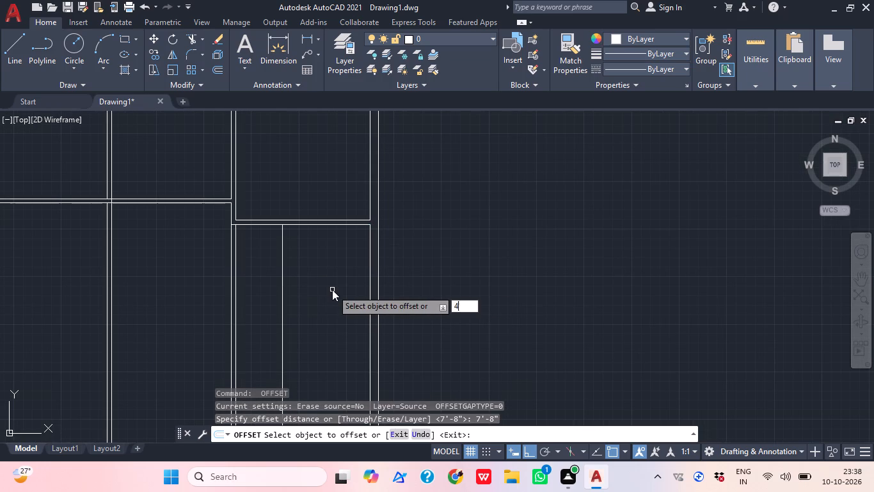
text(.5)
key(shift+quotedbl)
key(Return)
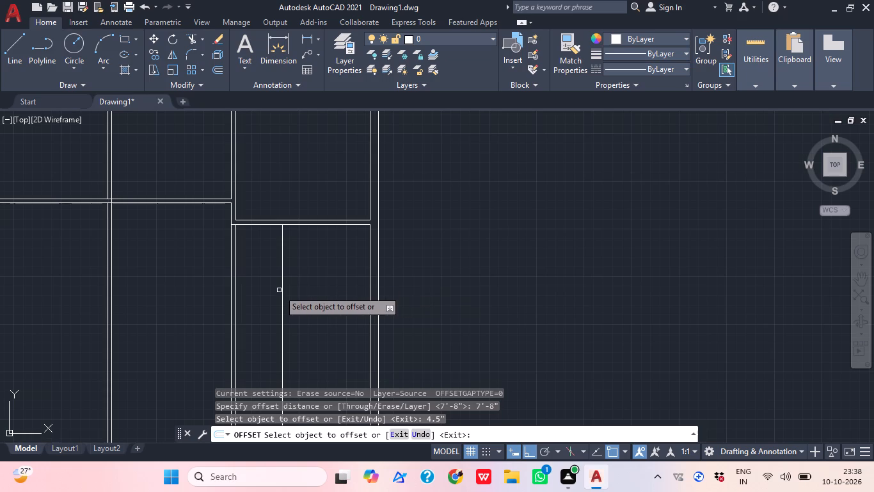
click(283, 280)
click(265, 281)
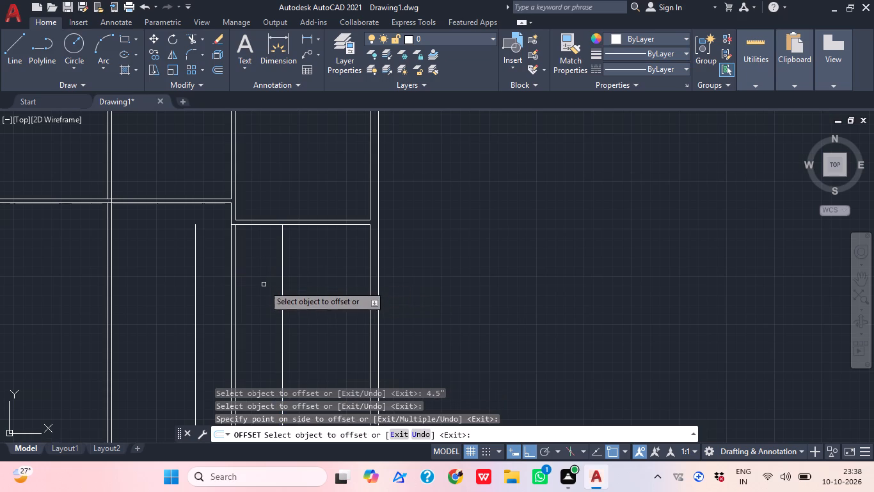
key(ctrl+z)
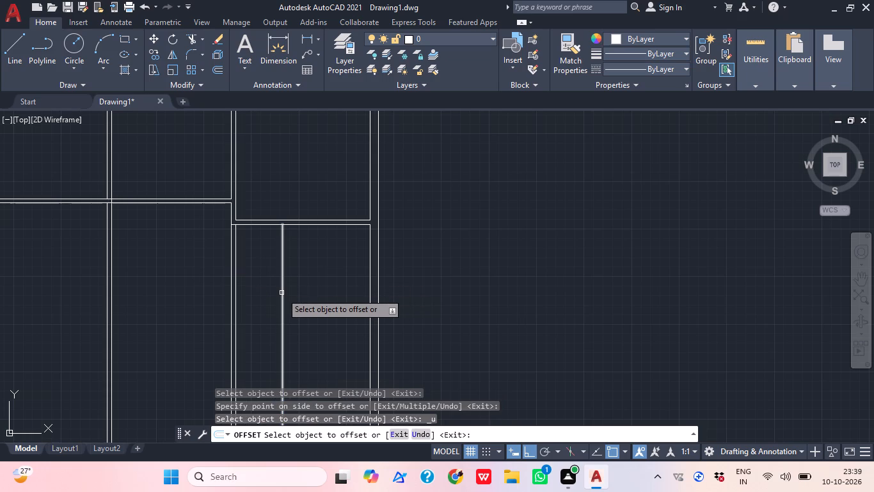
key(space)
Offset the new vertical line in the lower right room 4.5" to the left to form the partition's thickness.
key(space)
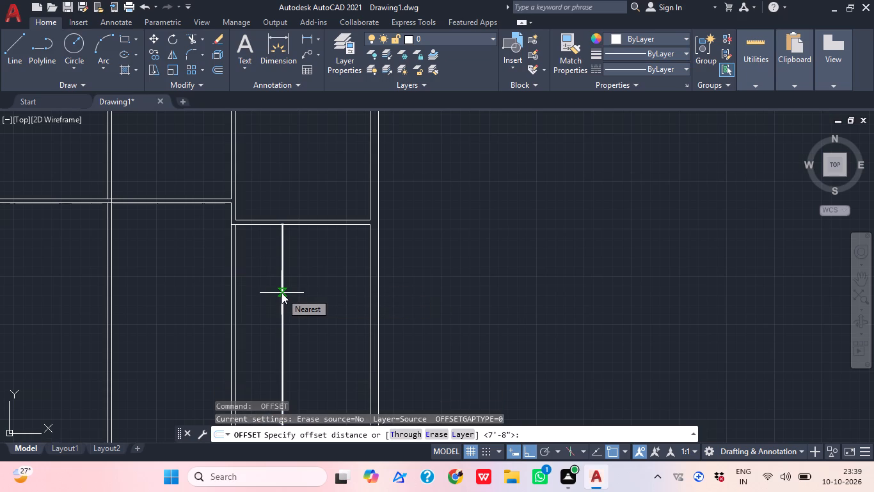
text(4.)
text(5")
key(Return)
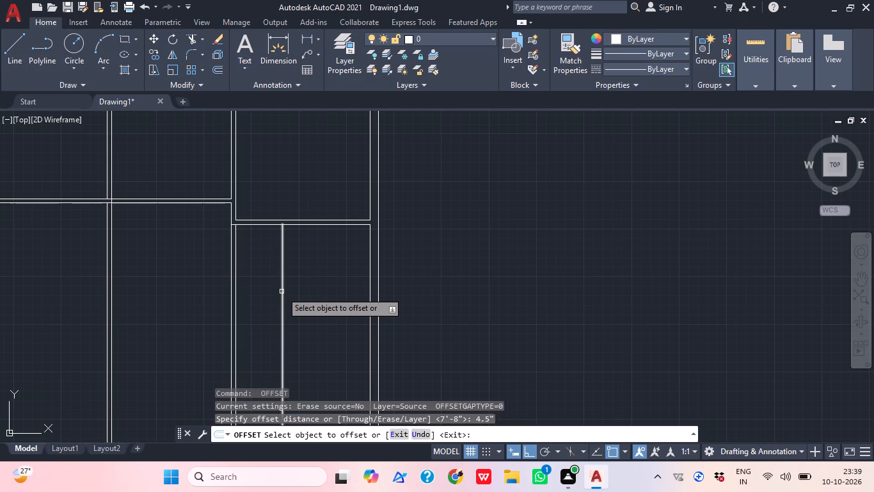
scroll(281, 283, up, 2)
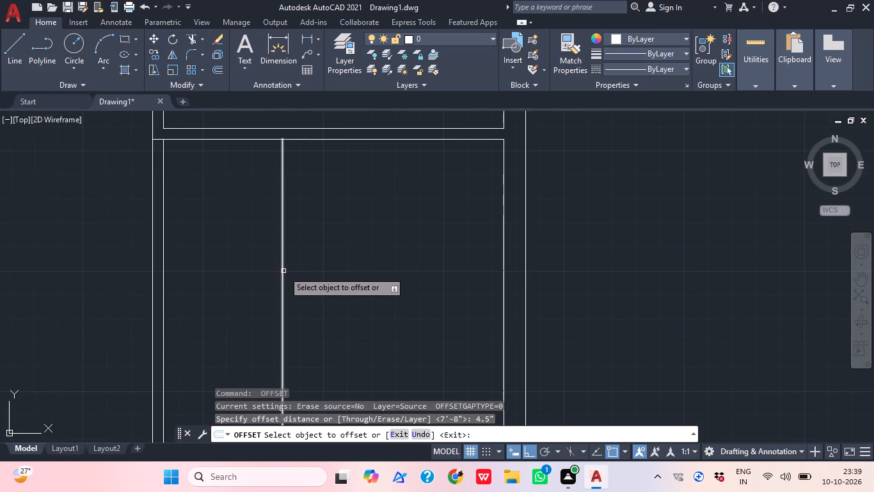
click(283, 271)
click(265, 271)
scroll(335, 252, down, 2)
middle_drag(336, 259, 330, 300)
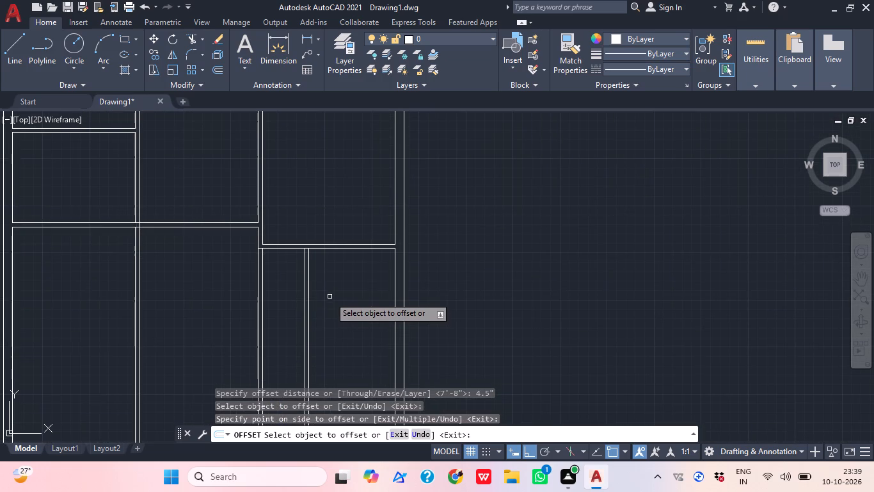
Trim the short horizontal segment between the new vertical partition's two lines where it meets the partition above the lower right room.
key(space)
key(space)
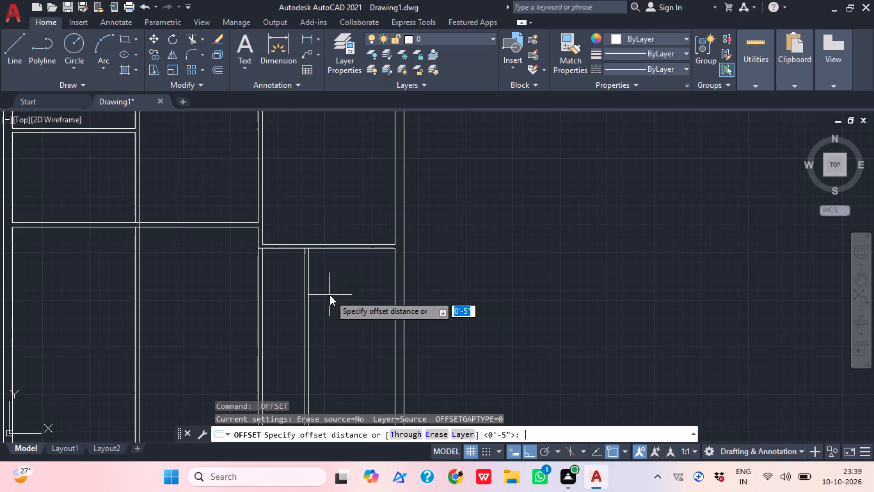
key(Escape)
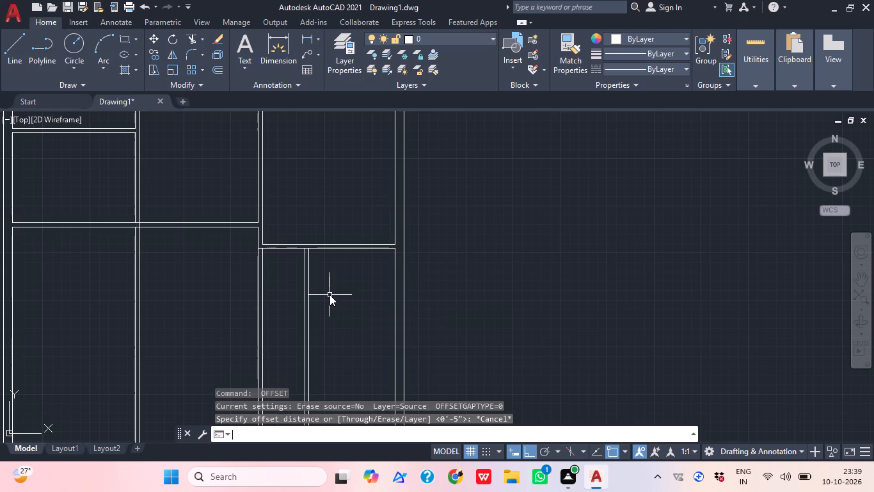
text(tr)
key(space)
scroll(317, 250, up, 4)
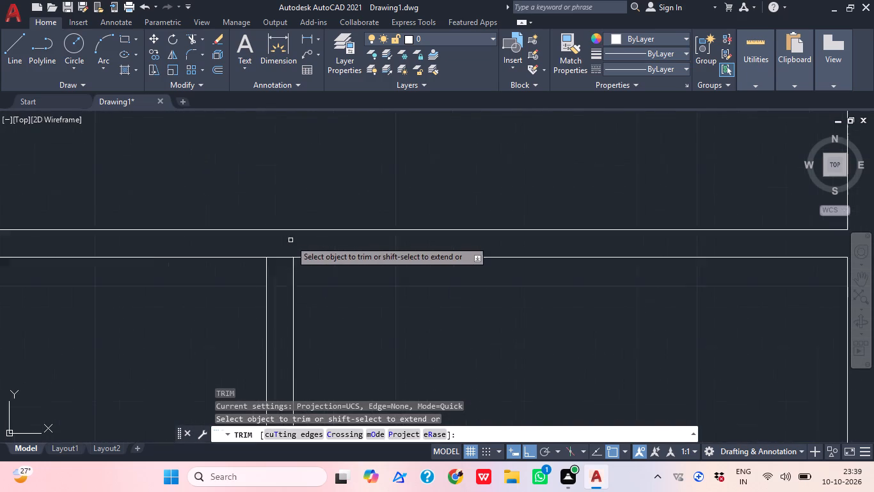
scroll(290, 240, up, 1)
click(288, 247)
click(282, 274)
scroll(306, 270, down, 1)
key(Escape)
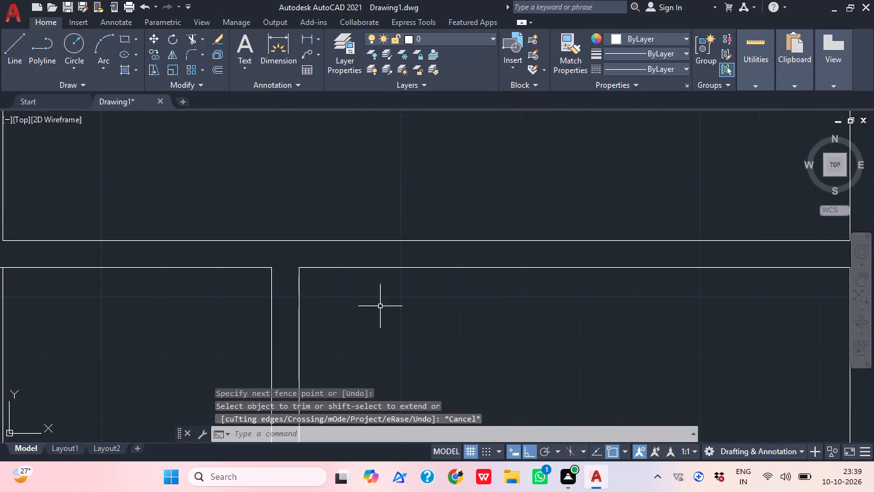
scroll(406, 299, down, 1)
middle_drag(434, 335, 385, 344)
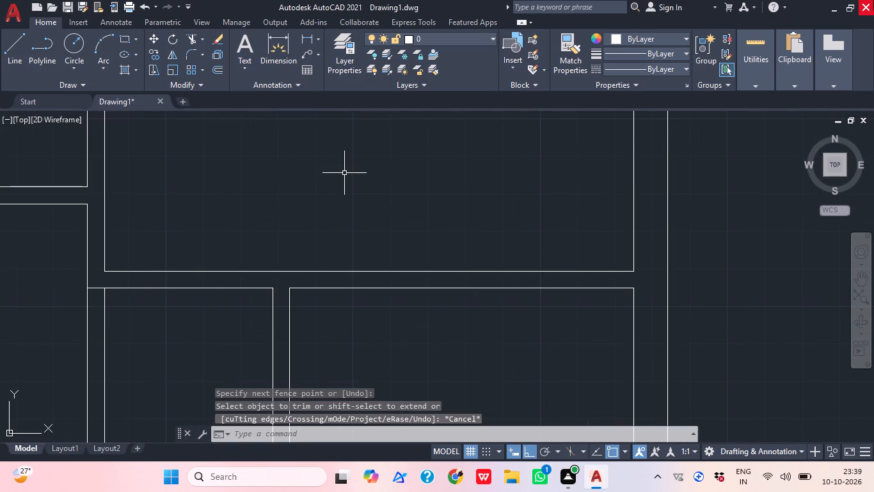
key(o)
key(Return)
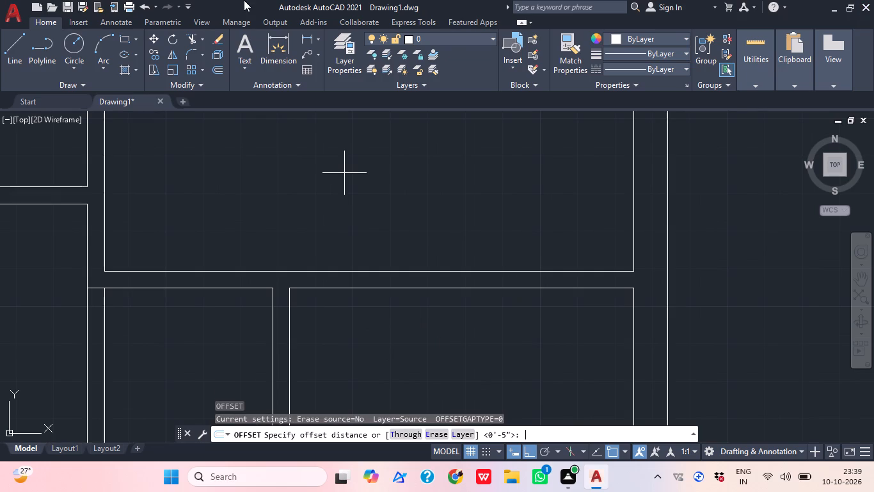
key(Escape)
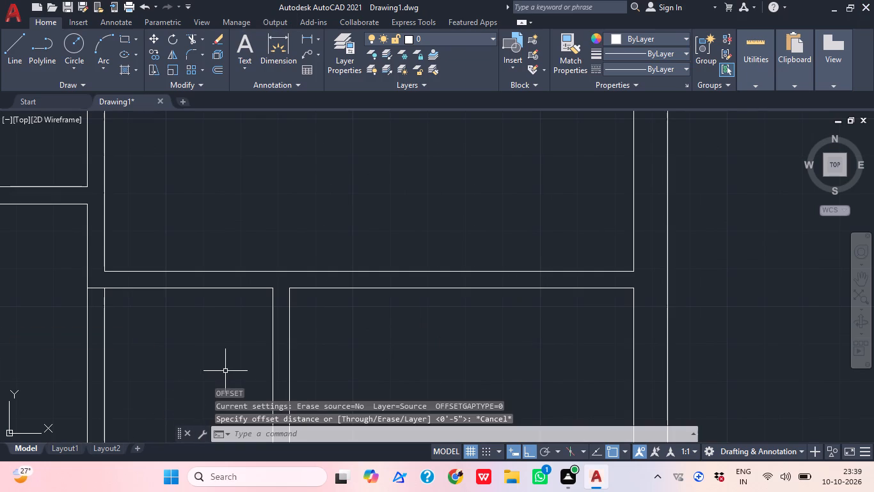
Offset the top line of the lower right room 4'10" downward.
scroll(385, 353, down, 1)
middle_drag(383, 358, 328, 329)
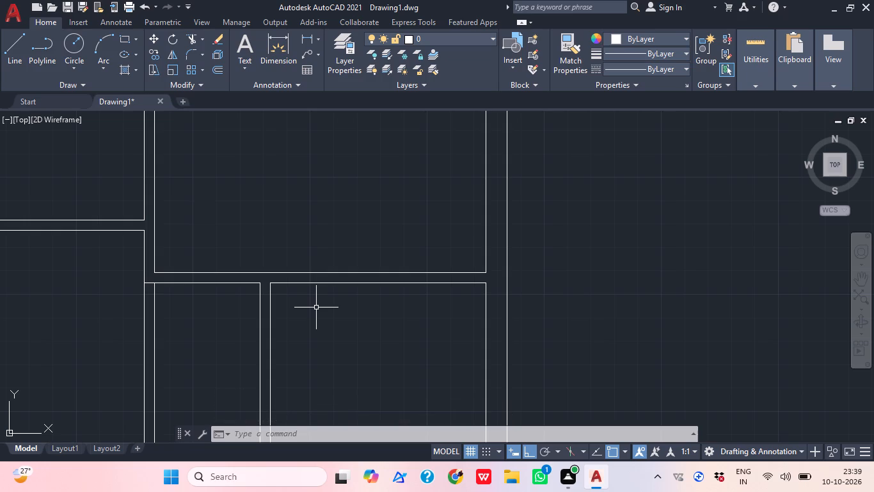
key(o)
key(Return)
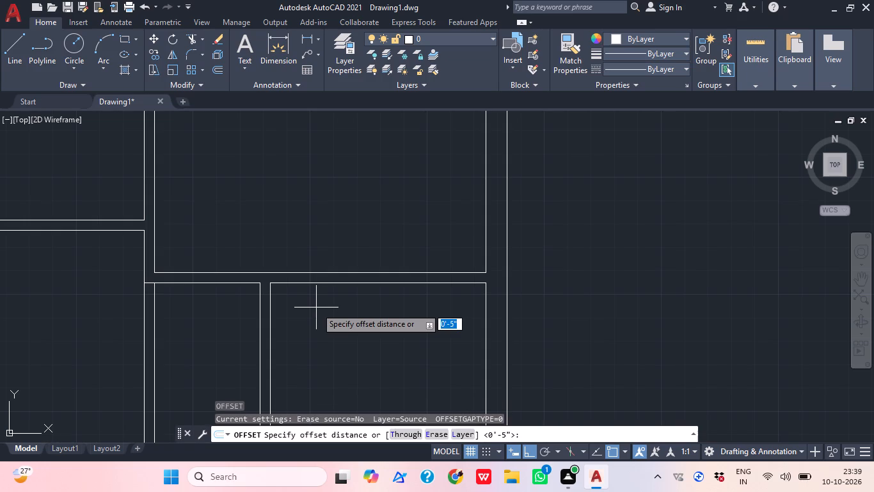
text(4'1)
key(0)
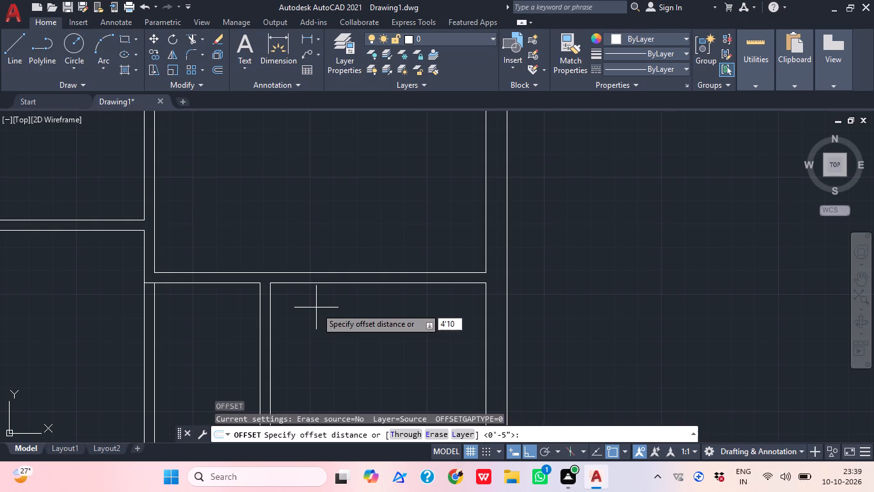
key(shift+quotedbl)
key(Return)
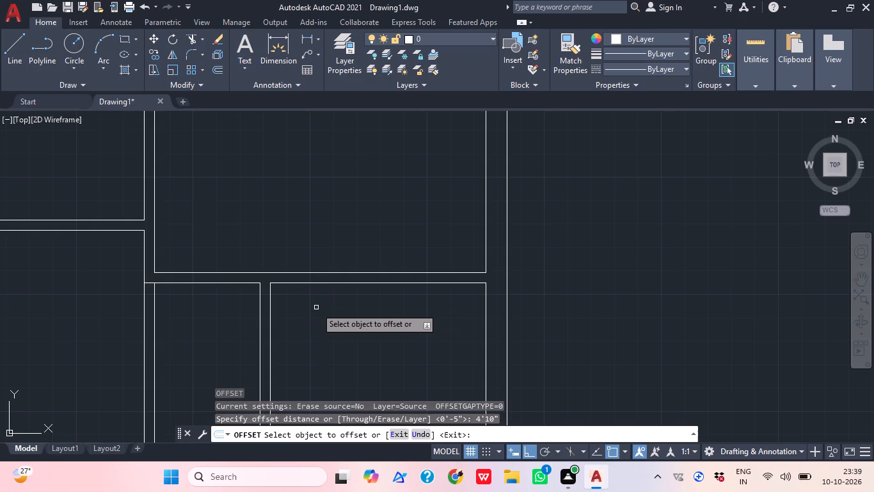
click(354, 284)
scroll(375, 335, down, 1)
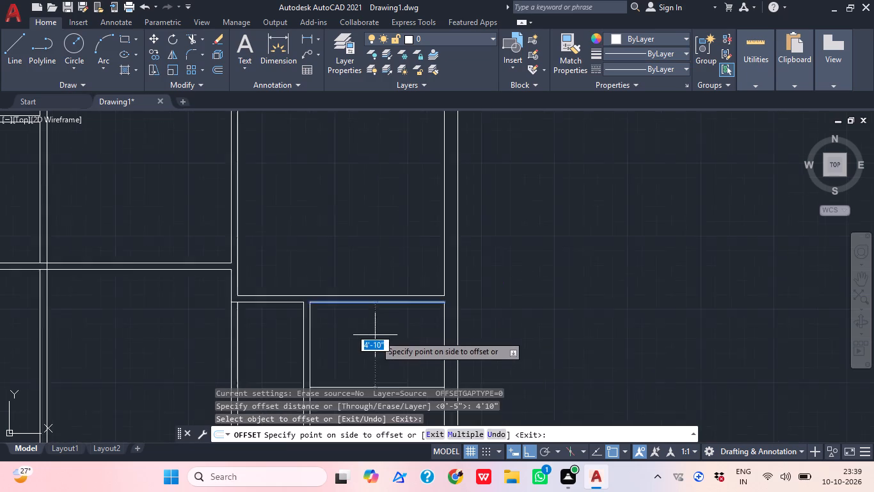
scroll(375, 335, down, 1)
click(356, 386)
middle_drag(374, 386, 337, 334)
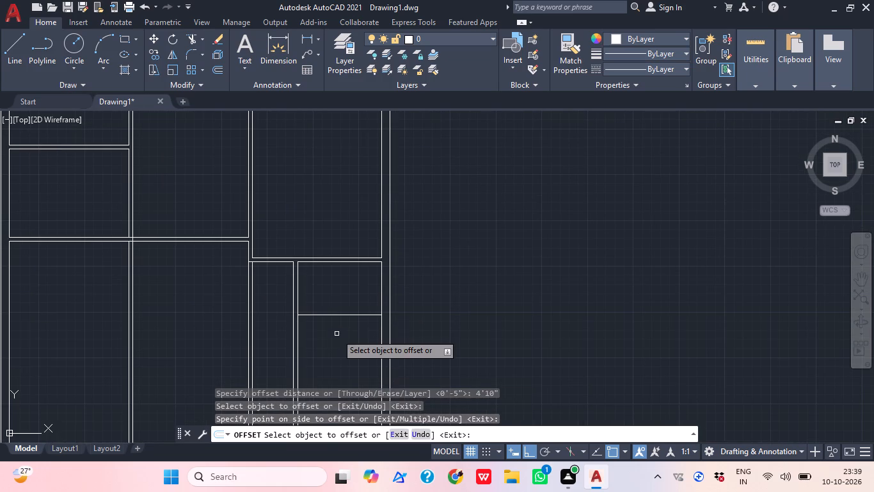
key(space)
Offset the new horizontal line in the lower right room 4.5" downward to form the partition's thickness.
key(space)
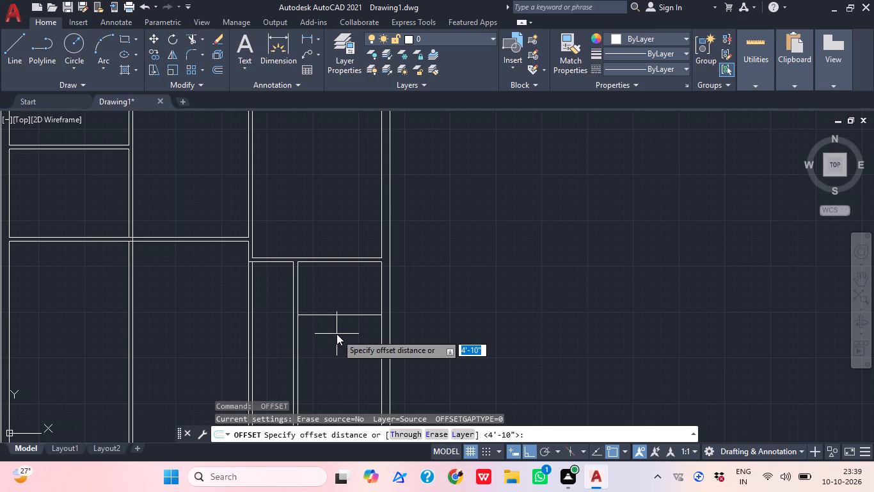
text(4.5")
key(Return)
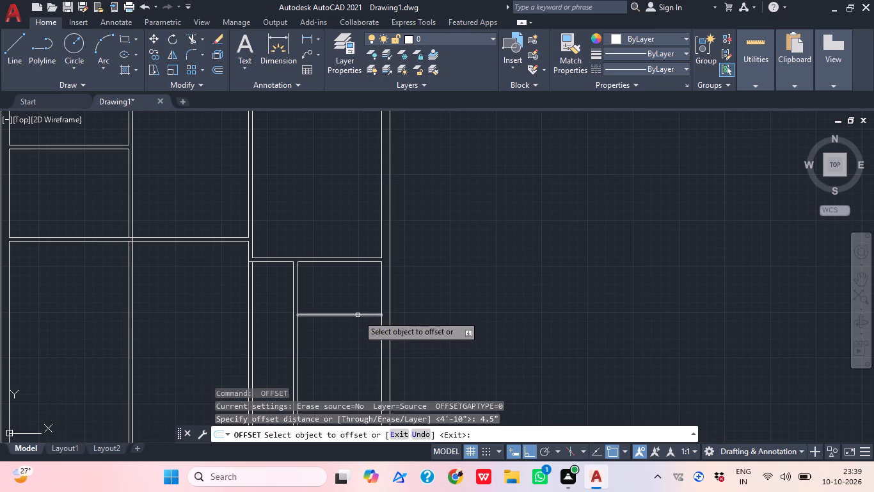
double_click(356, 316)
click(356, 332)
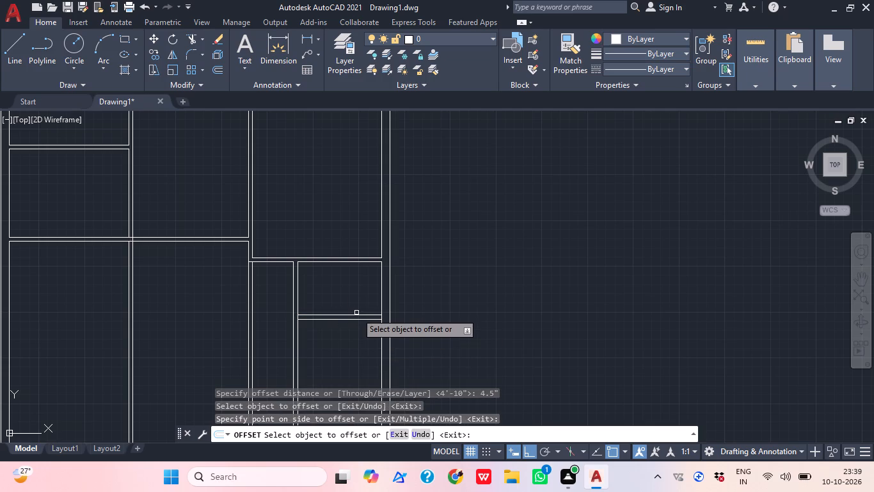
key(Escape)
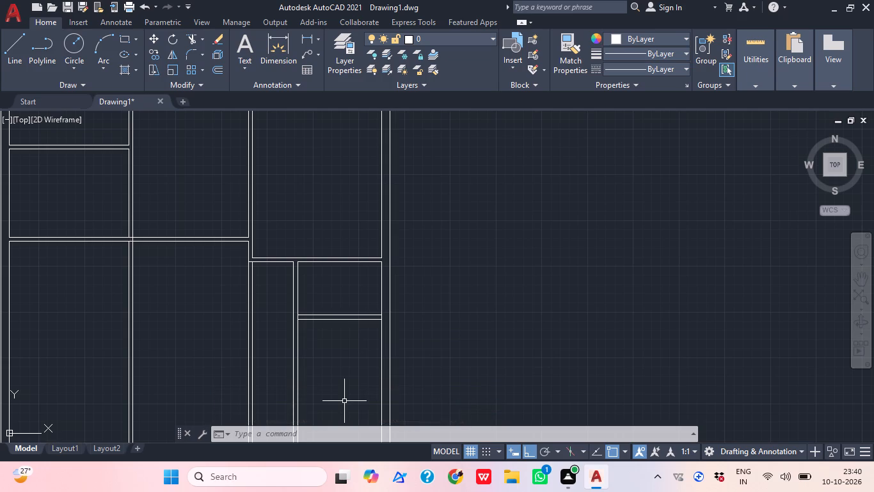
Offset the lower line of the new horizontal partition 4'5" downward in the lower right room.
key(o)
key(Return)
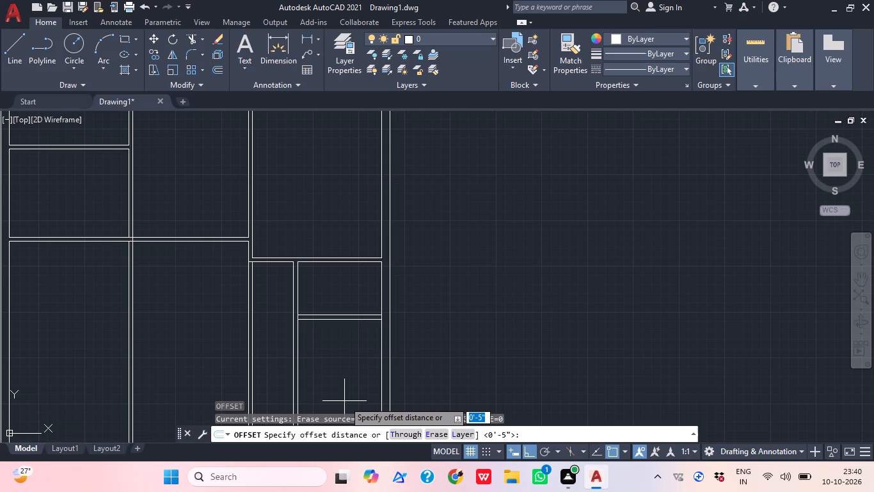
text(4'5)
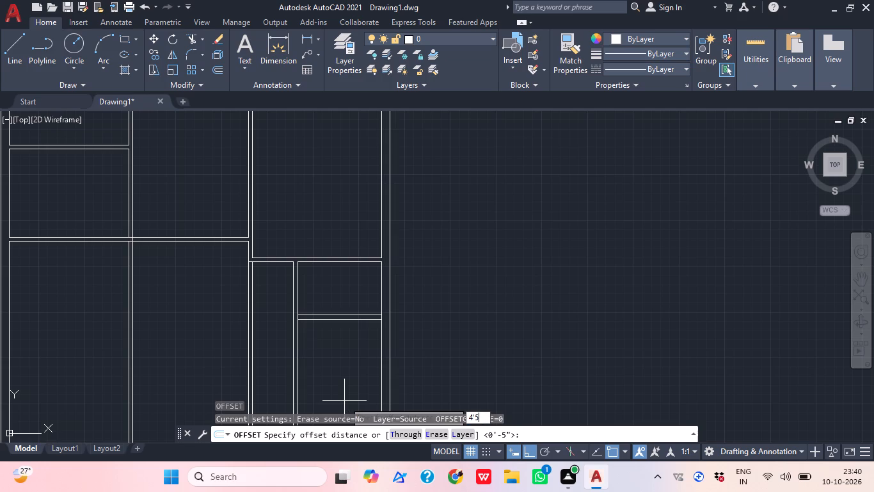
key(apostrophe)
key(BackSpace)
key(shift+quotedbl)
key(Return)
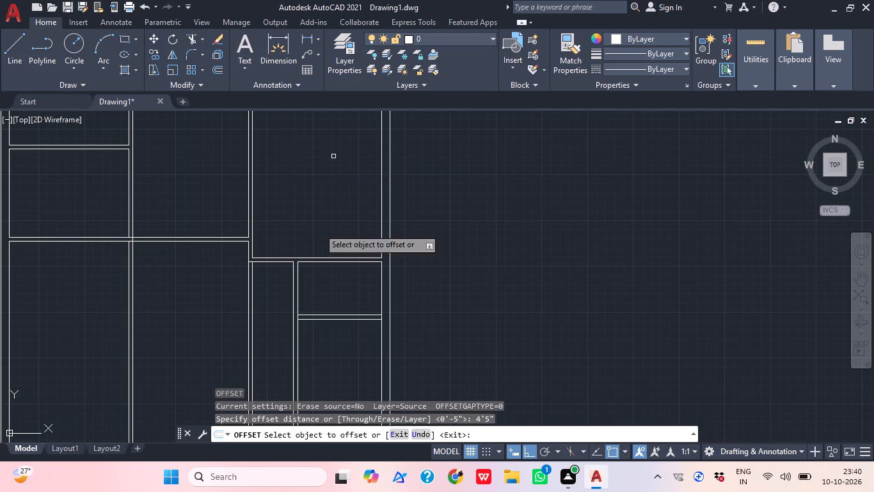
scroll(299, 291, up, 1)
middle_drag(340, 388, 346, 310)
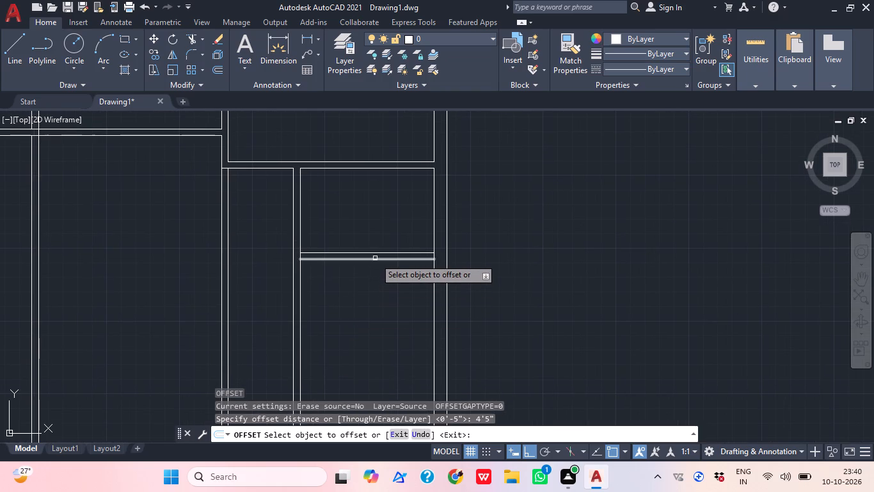
click(375, 259)
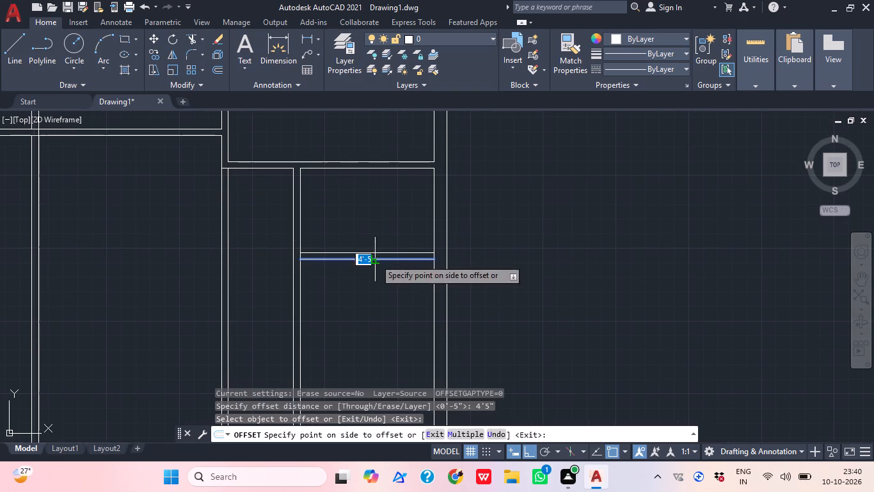
click(369, 279)
key(space)
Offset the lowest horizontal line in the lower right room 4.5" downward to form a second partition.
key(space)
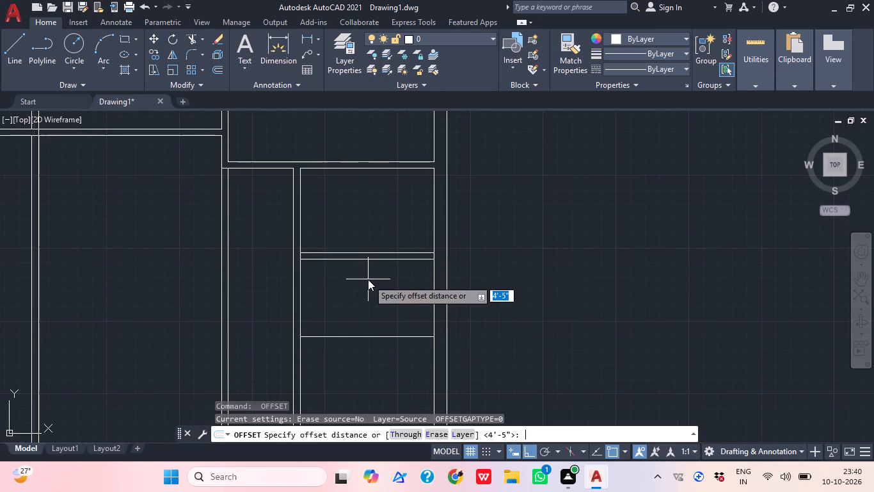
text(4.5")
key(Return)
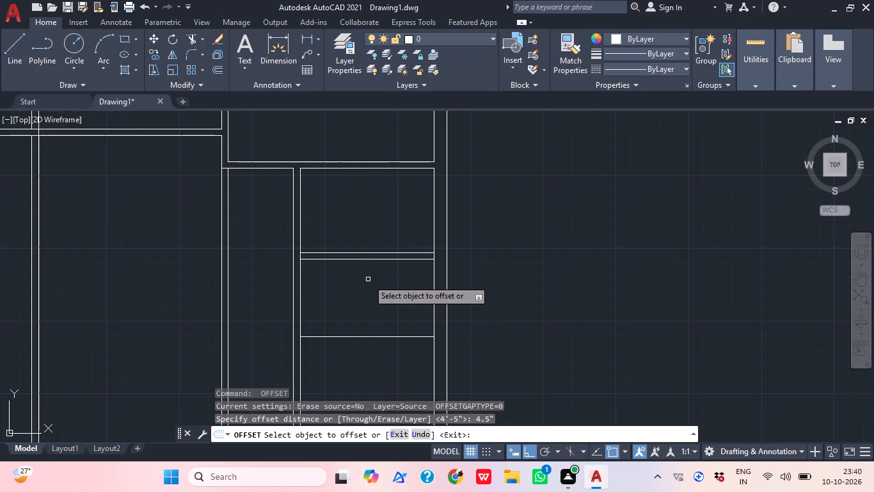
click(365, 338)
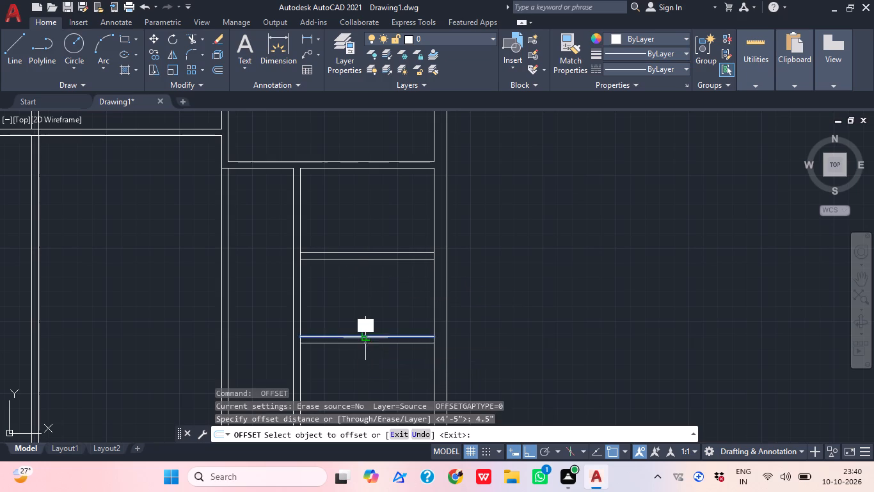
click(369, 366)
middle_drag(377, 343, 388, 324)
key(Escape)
Trim the vertical partition's room-side line between the two lines of the second horizontal partition.
text(tr)
key(space)
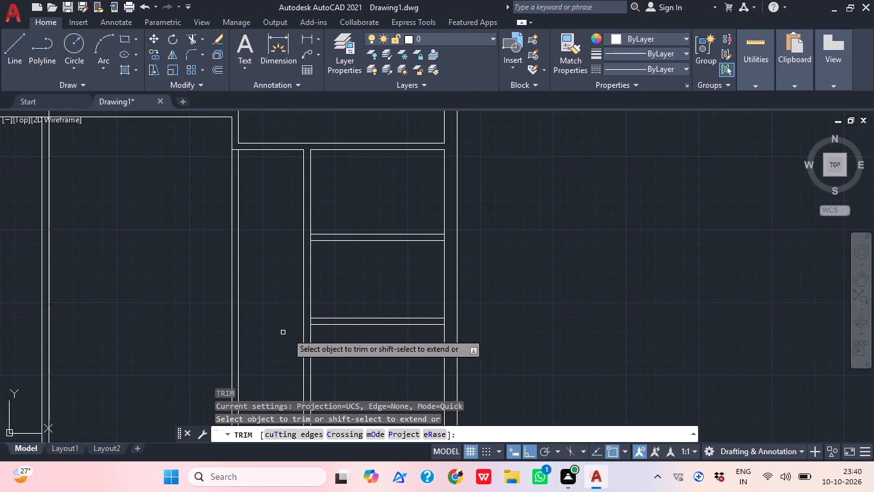
scroll(312, 325, up, 3)
click(308, 319)
click(292, 309)
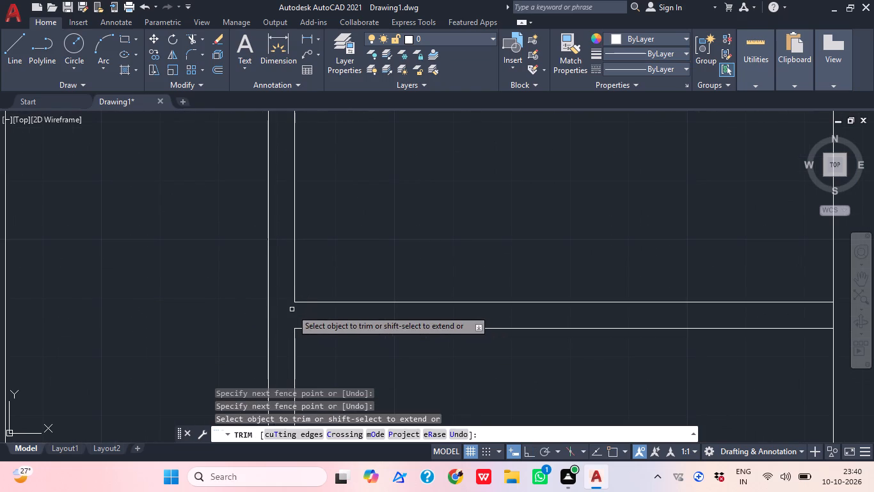
scroll(306, 316, down, 1)
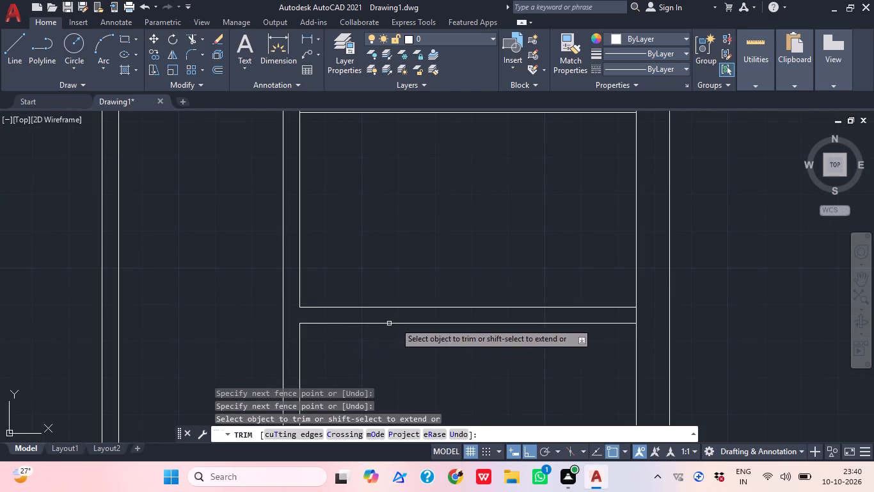
key(Escape)
Delete the lower line of the second horizontal partition in the lower right room.
click(409, 324)
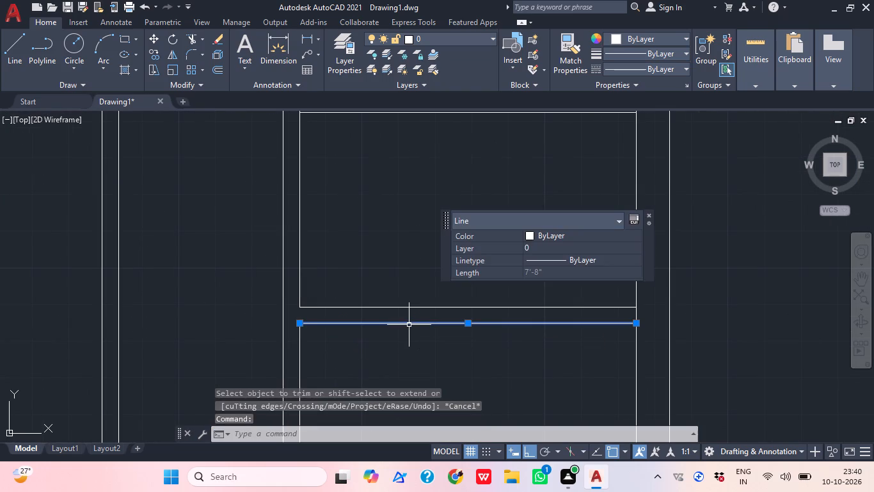
key(Delete)
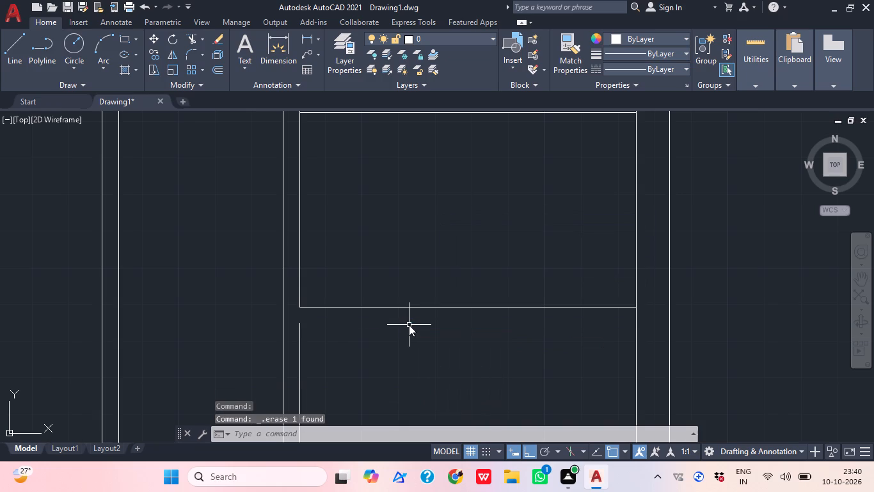
key(0)
key(Delete)
key(Escape)
Offset the bottom line of the second small room 9" downward to form a 9" wall.
key(o)
key(Return)
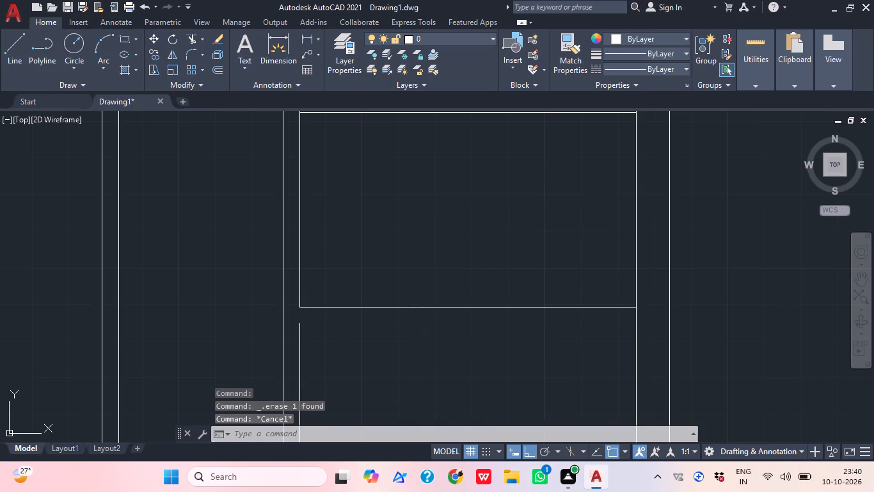
key(9)
key(apostrophe)
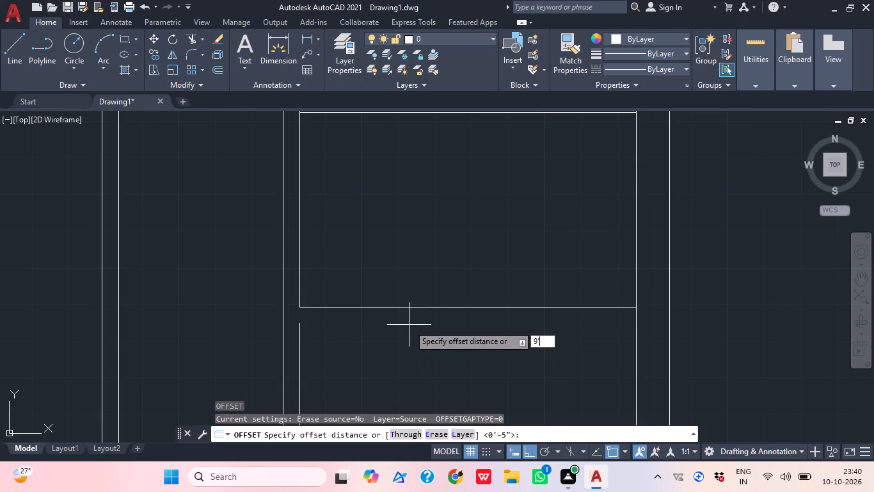
key(BackSpace)
key(shift+quotedbl)
key(Return)
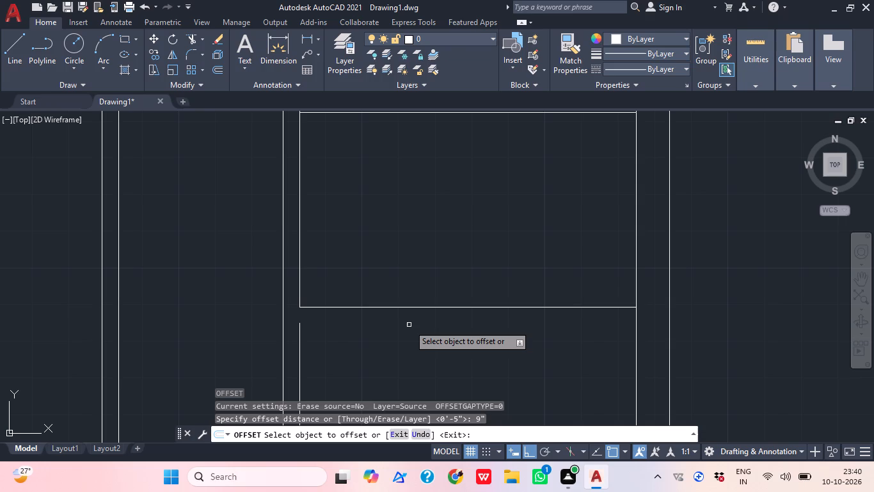
click(439, 306)
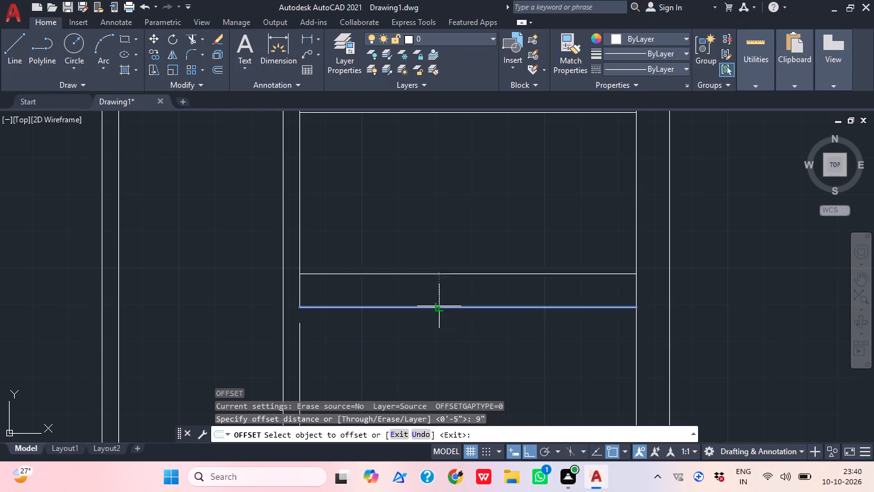
click(438, 315)
key(Escape)
Trim the vertical wall lines between the two lines of the 9" wall at both of its ends.
text(tr)
key(space)
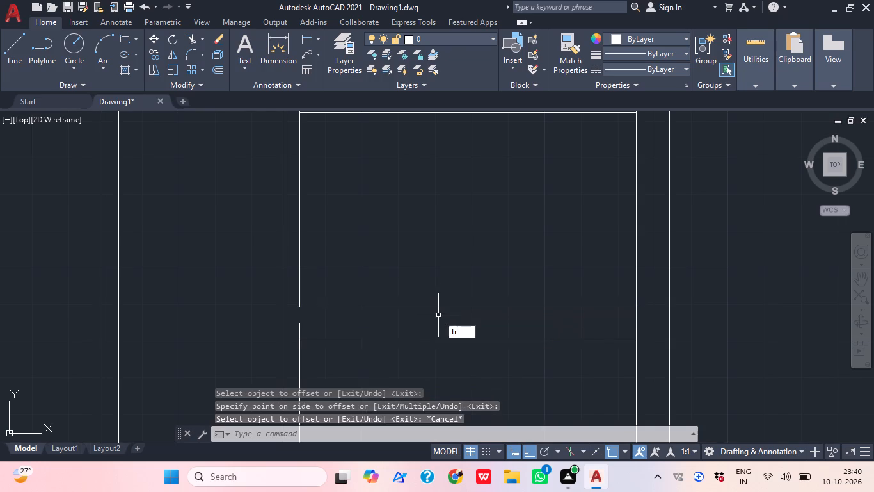
click(299, 334)
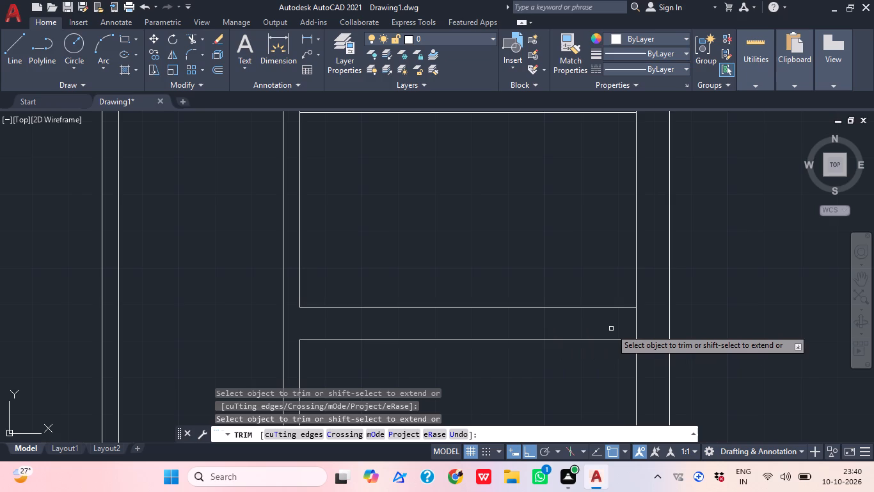
scroll(628, 328, up, 1)
click(630, 327)
click(642, 321)
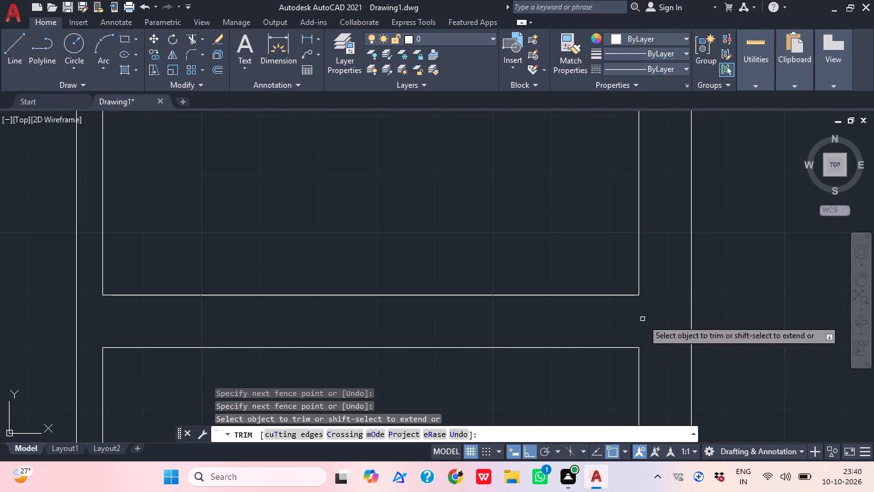
key(Escape)
Trim away both vertical partition lines running down beside the small rooms, below the stepped corner.
scroll(644, 319, down, 4)
middle_drag(669, 341, 657, 343)
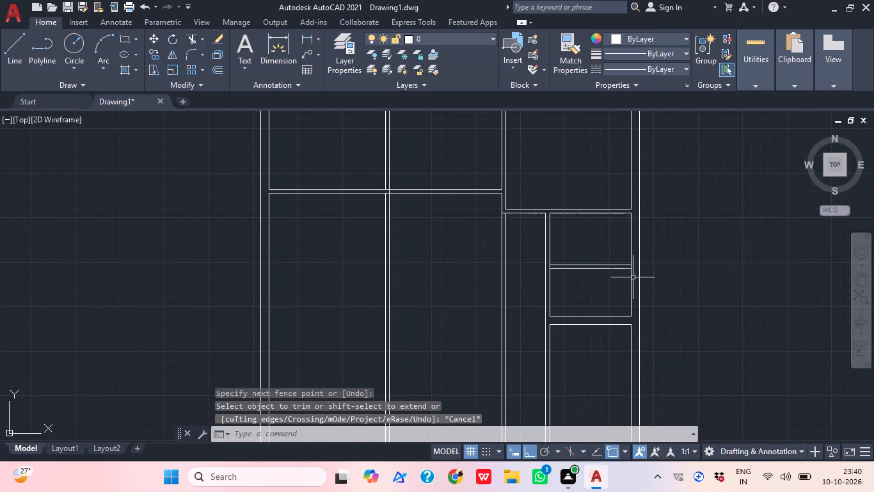
text(tr)
key(space)
click(528, 305)
click(494, 294)
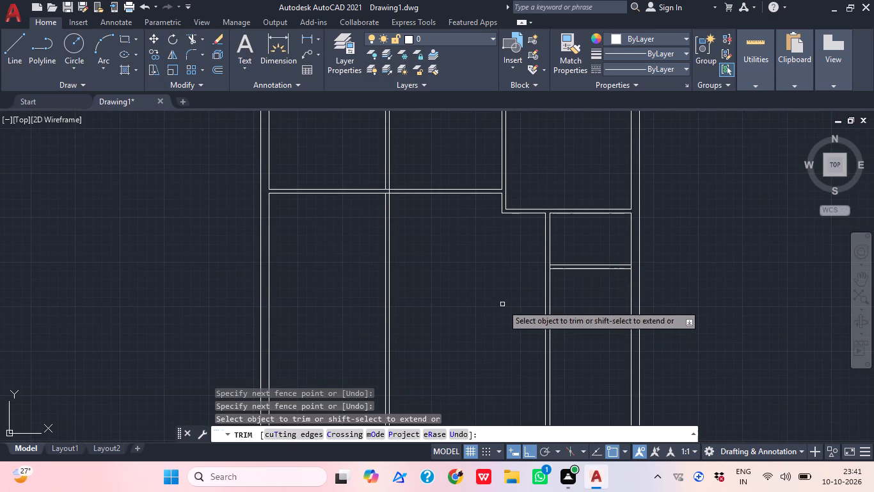
key(Escape)
Trim away the two vertical partition lines below the horizontal partition, opening the large lower space.
middle_drag(555, 322, 555, 330)
scroll(555, 329, down, 1)
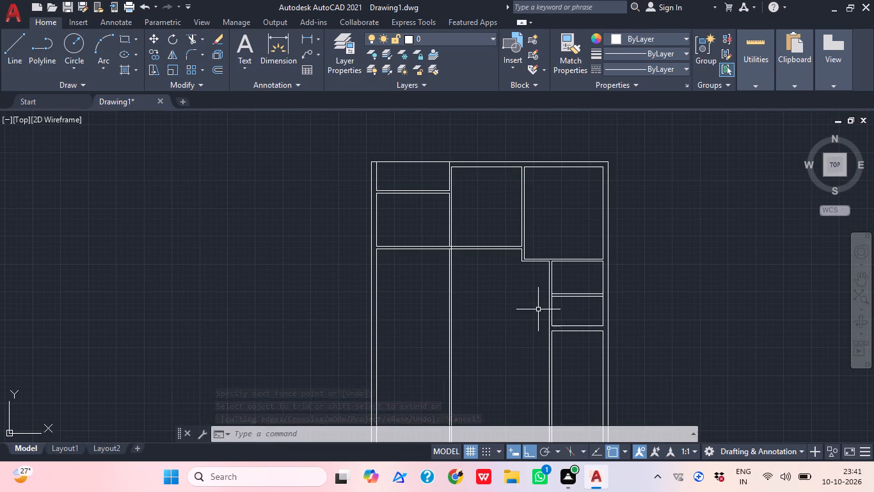
text(tr)
key(space)
click(511, 302)
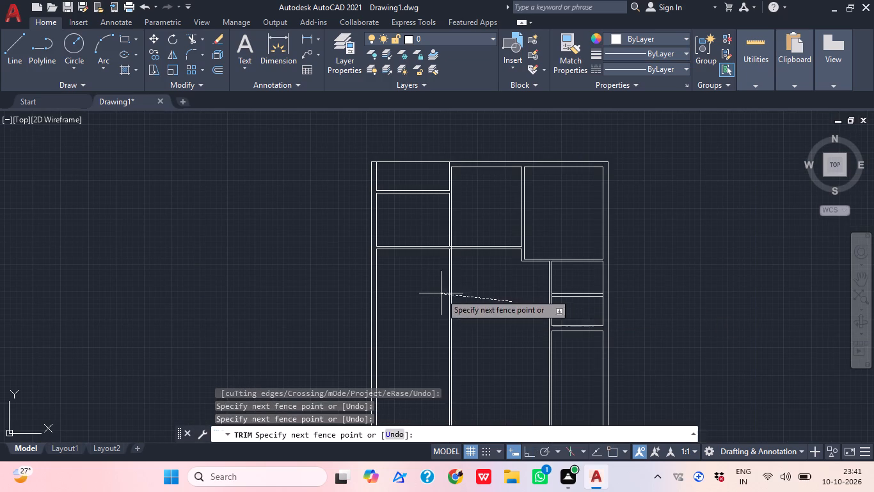
click(427, 291)
Trim the overlapping lines where the upper vertical partition meets the horizontal partition to form a clean T-junction.
scroll(470, 240, up, 3)
scroll(429, 270, up, 2)
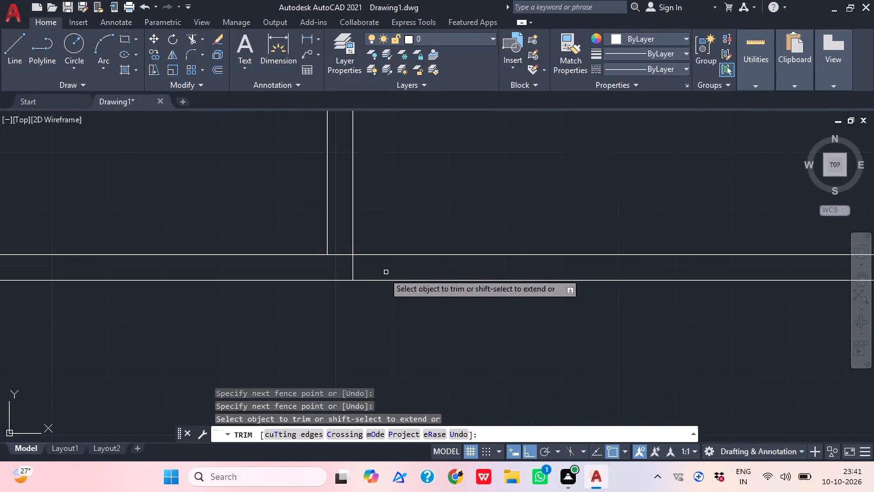
scroll(370, 270, up, 2)
click(341, 265)
click(264, 188)
scroll(317, 204, down, 3)
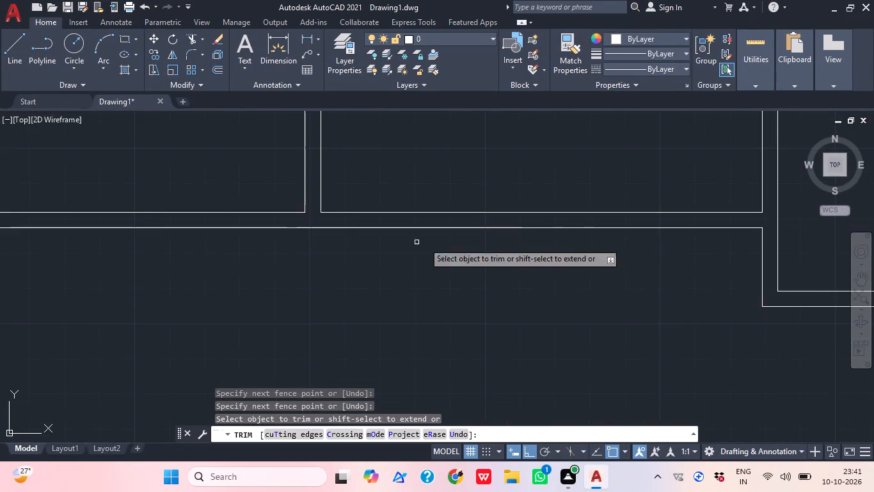
scroll(490, 241, down, 2)
key(Escape)
Trim the vertical partition's line between the two lines of the small rooms' dividing partition.
scroll(686, 320, down, 1)
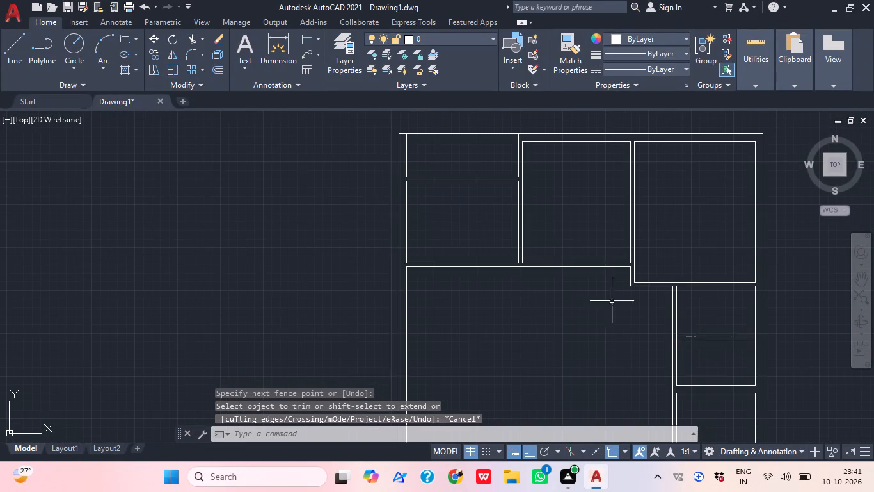
scroll(702, 359, up, 1)
key(space)
scroll(685, 340, up, 1)
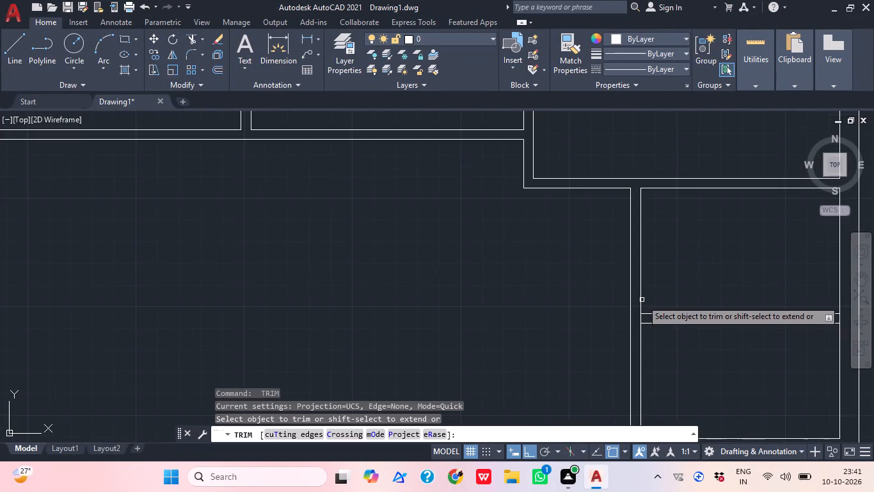
scroll(642, 300, up, 3)
click(635, 347)
click(603, 349)
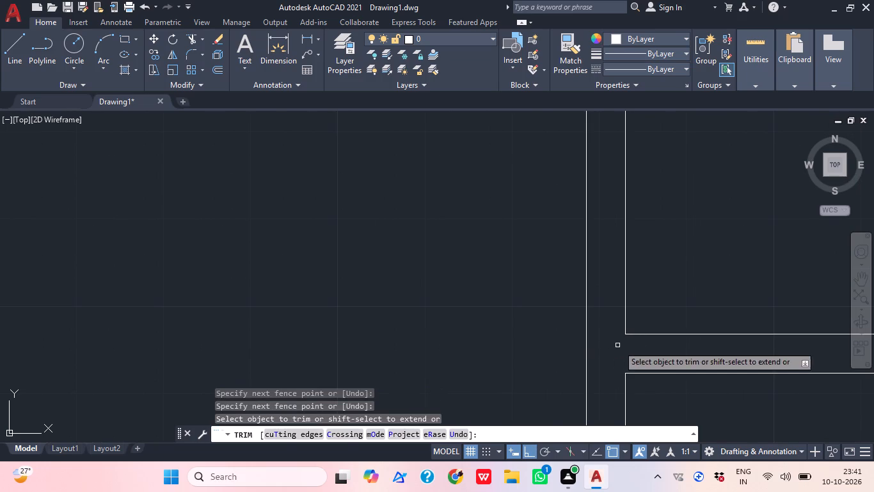
Trim the outer wall's inner line between the two lines of the small rooms' dividing partition.
scroll(621, 341, down, 3)
scroll(729, 346, down, 2)
scroll(779, 349, up, 5)
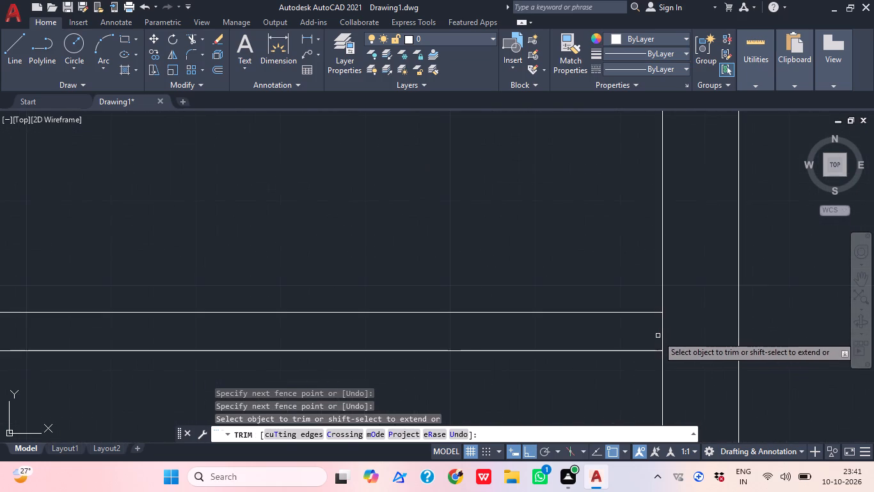
click(658, 336)
click(695, 331)
scroll(696, 315, down, 4)
middle_drag(695, 366, 658, 315)
key(Escape)
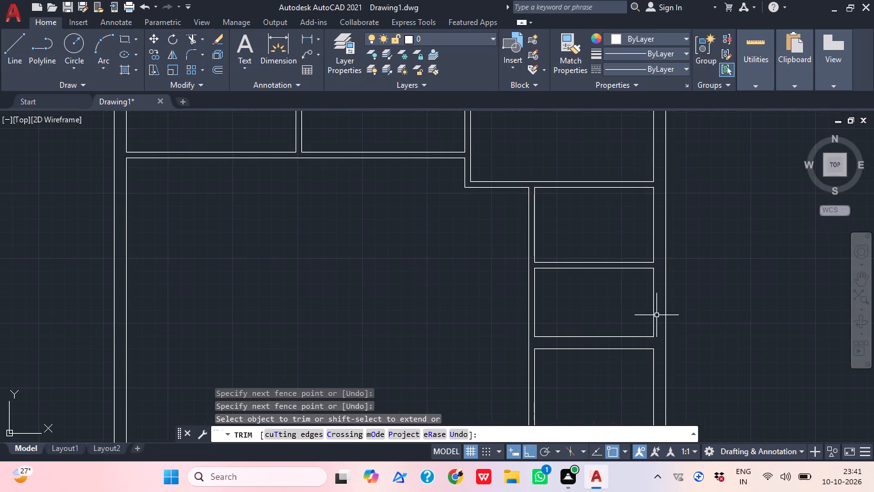
Examine the overall floor plan and the wall layout of its upper rooms.
scroll(630, 391, down, 2)
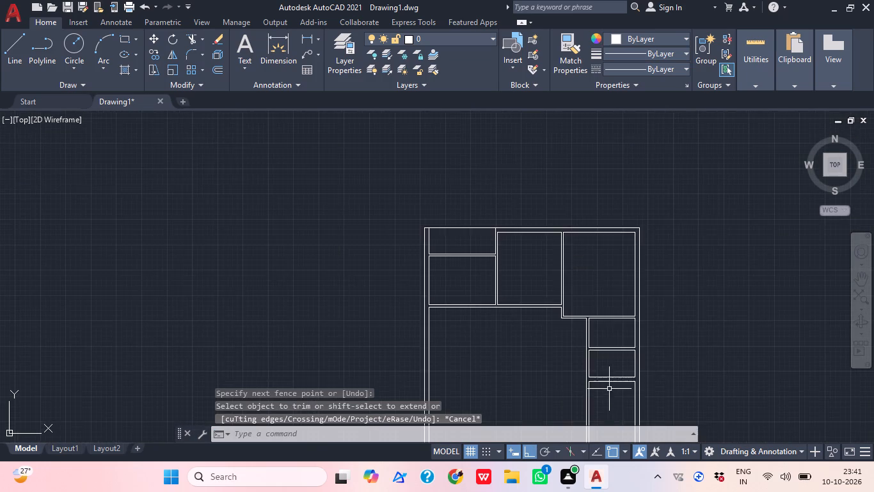
scroll(592, 387, down, 1)
middle_drag(592, 387, 549, 362)
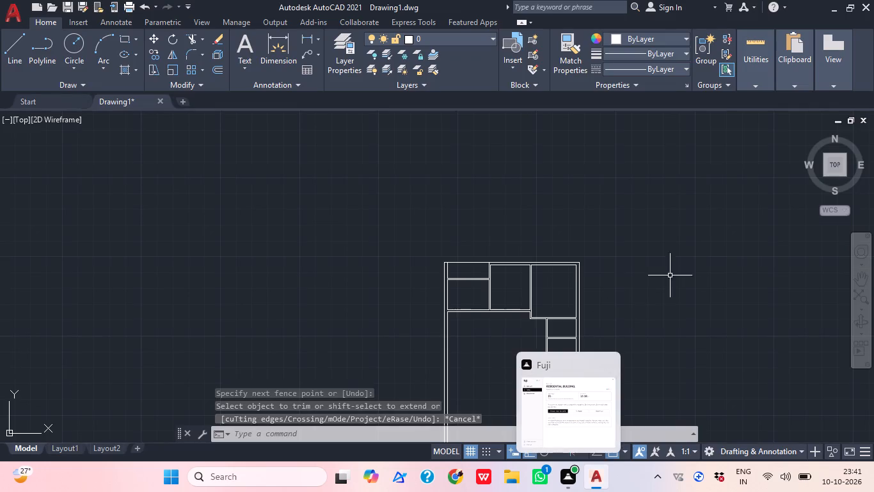
middle_click(591, 239)
middle_drag(632, 352, 603, 287)
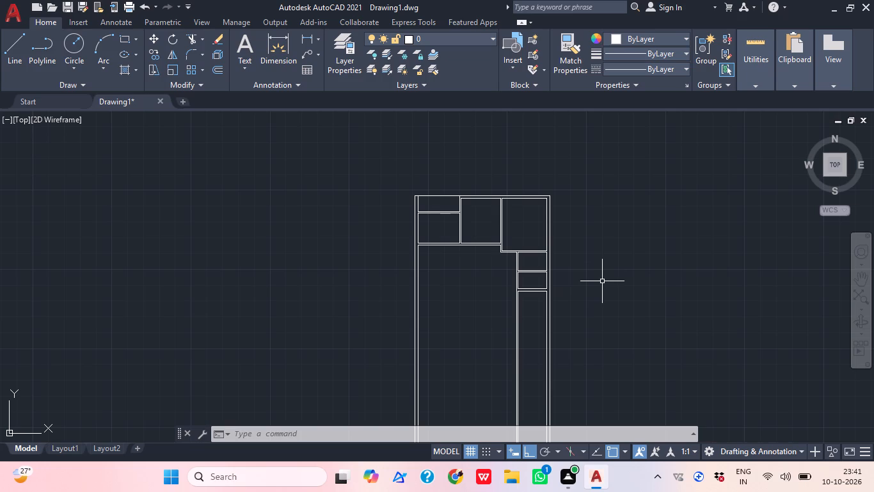
middle_drag(600, 361, 563, 345)
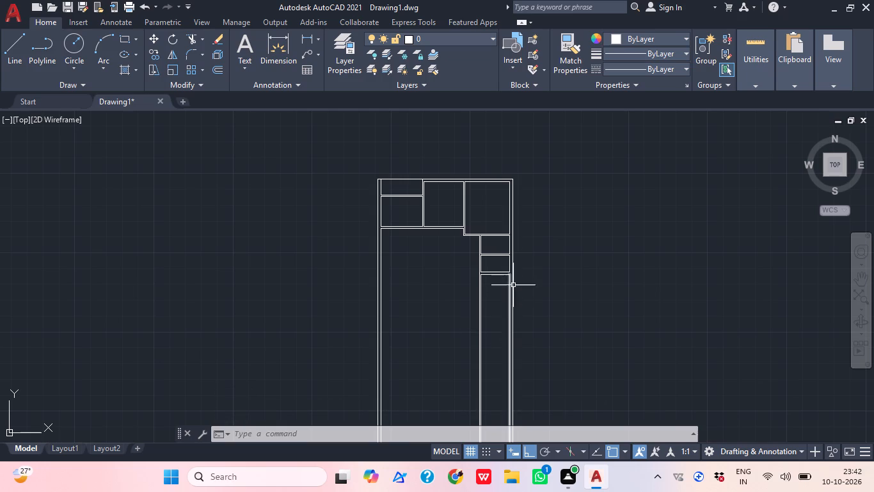
middle_drag(528, 291, 491, 322)
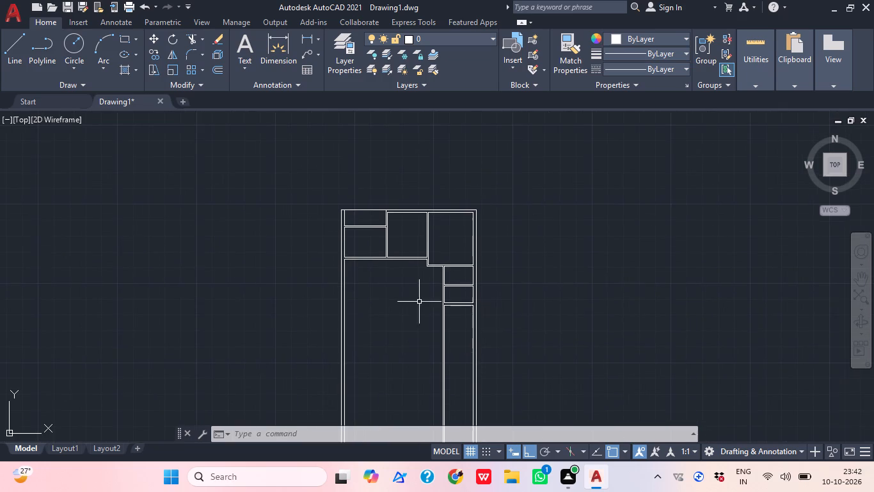
scroll(409, 297, up, 1)
middle_drag(409, 292, 440, 308)
scroll(390, 239, up, 2)
middle_drag(442, 242, 431, 322)
scroll(434, 316, down, 1)
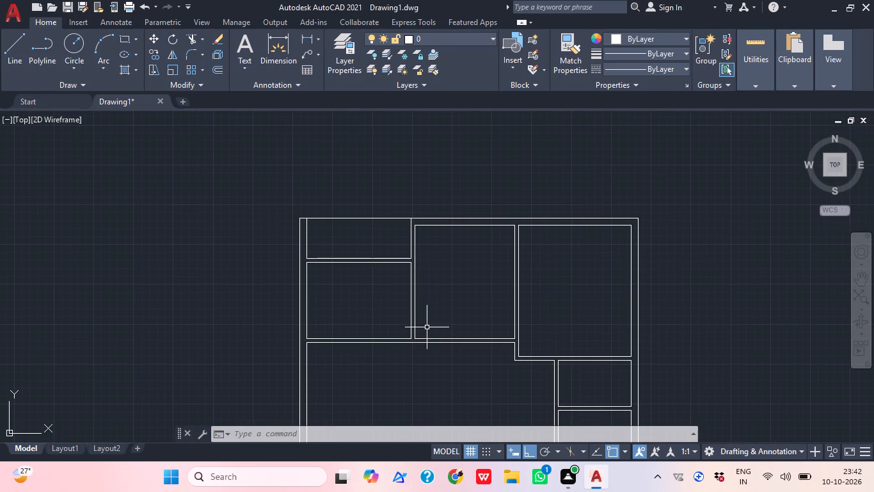
middle_drag(455, 298, 443, 288)
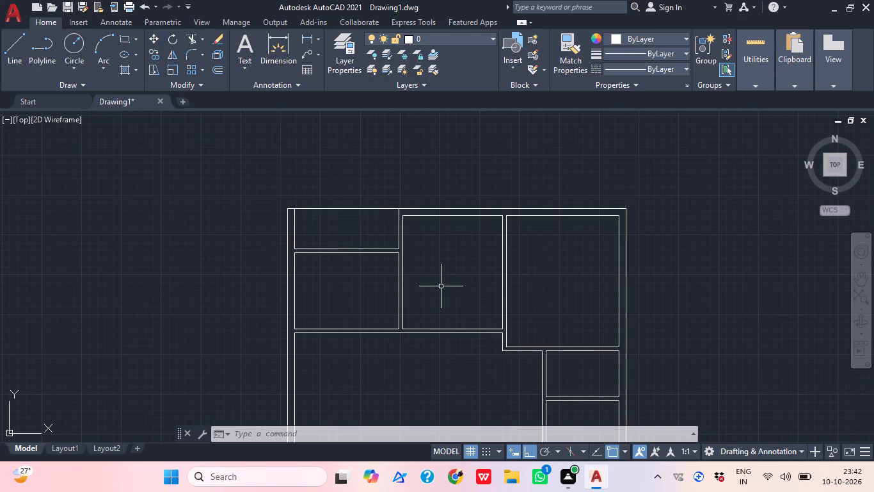
scroll(457, 279, up, 2)
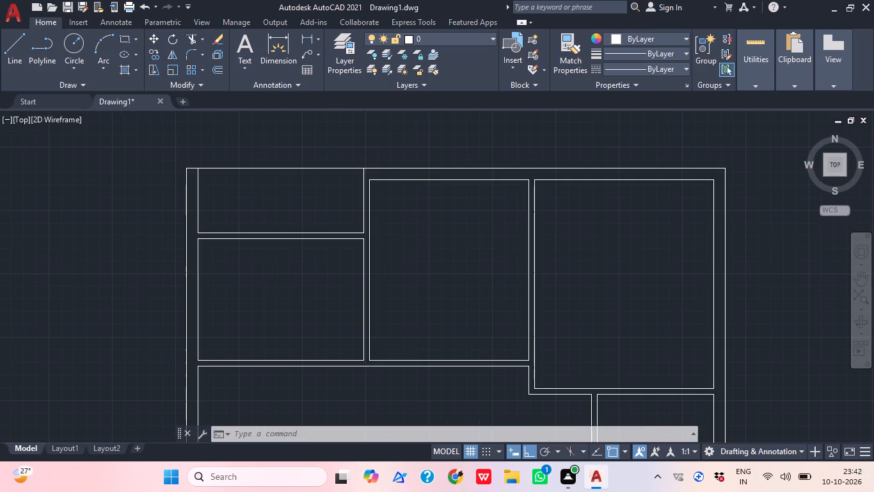
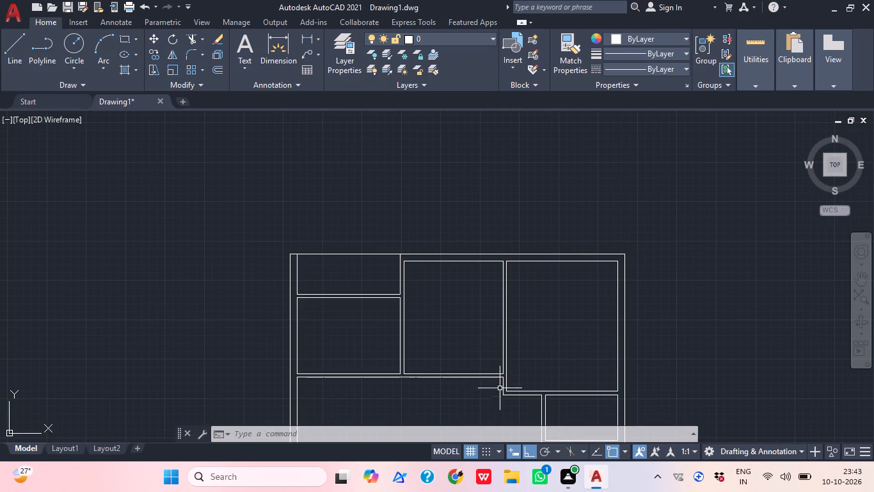
Extend the bottom line of the lower small room across the vertical partition to the partition's outer line, facing the large room.
middle_drag(512, 381, 521, 302)
scroll(512, 380, down, 1)
middle_drag(549, 344, 532, 325)
middle_drag(559, 381, 537, 364)
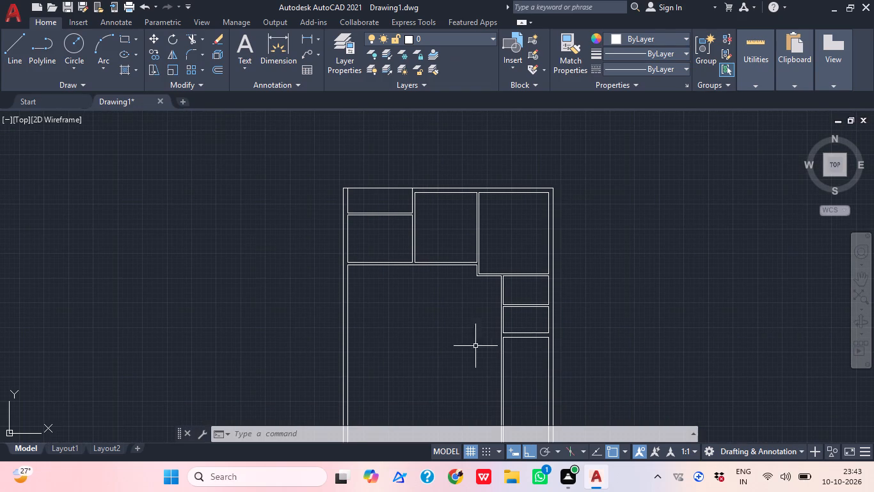
scroll(420, 300, up, 1)
middle_drag(472, 366, 423, 344)
middle_drag(509, 365, 489, 347)
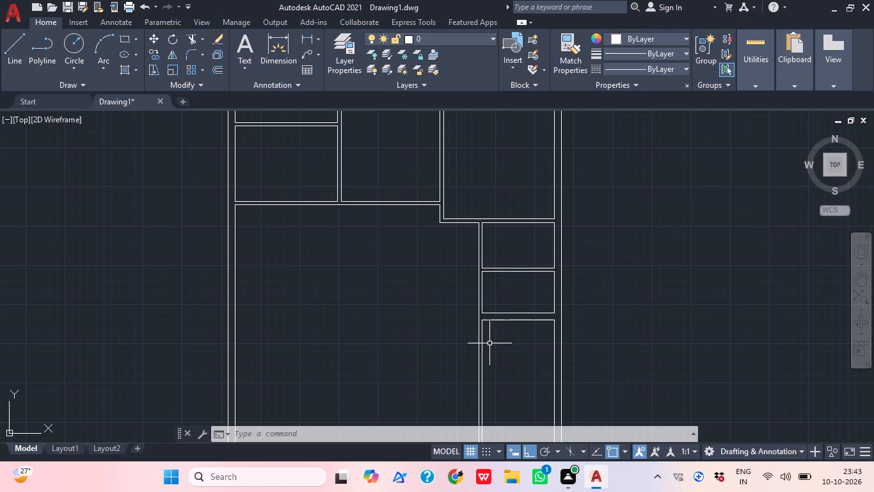
text(ex)
key(space)
scroll(488, 342, up, 2)
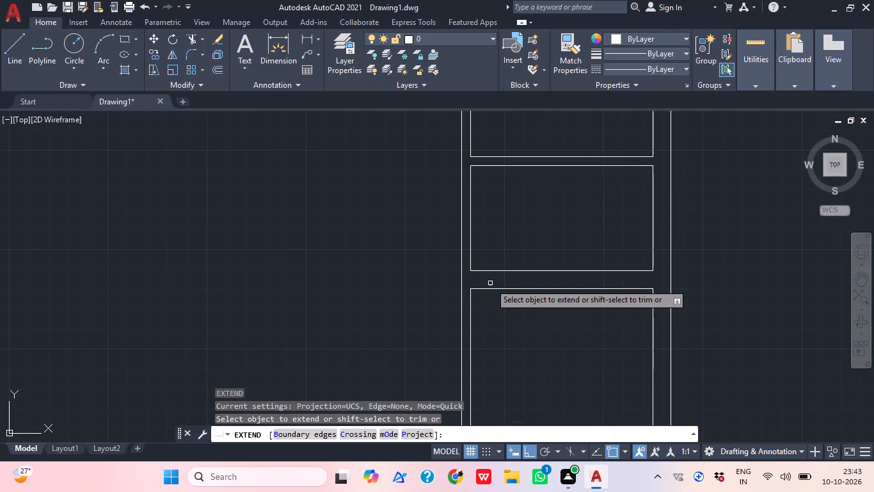
click(486, 279)
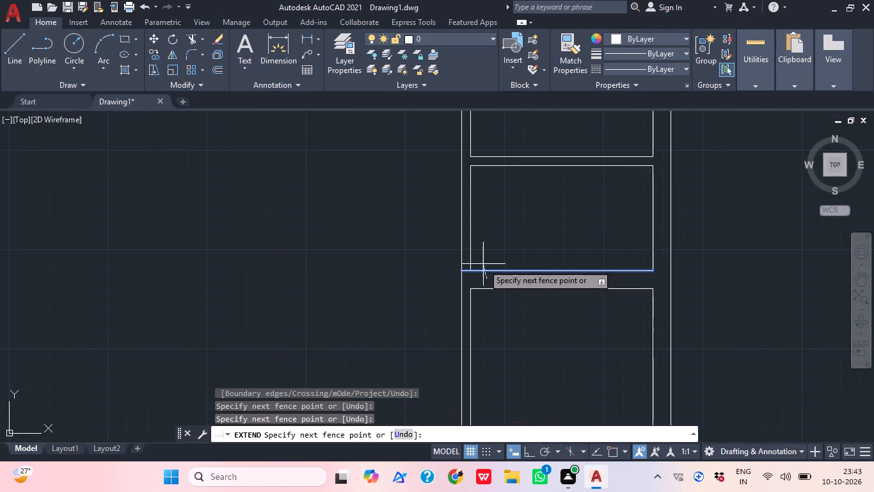
click(483, 255)
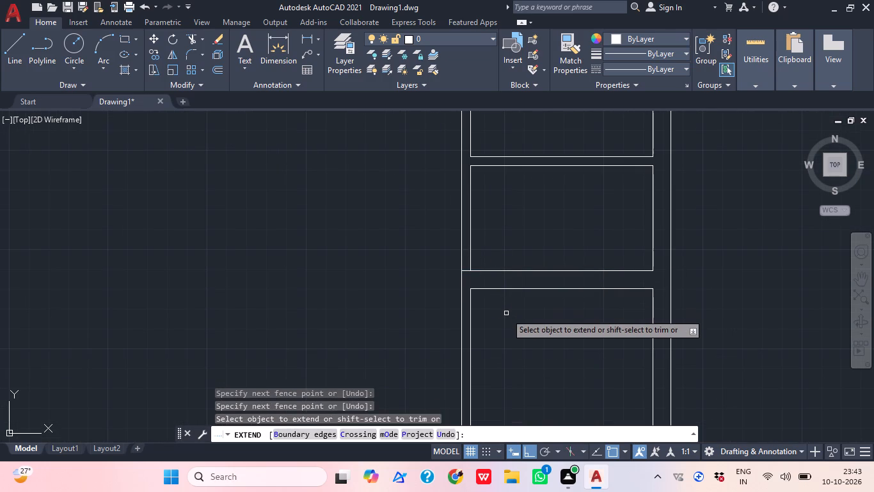
key(Escape)
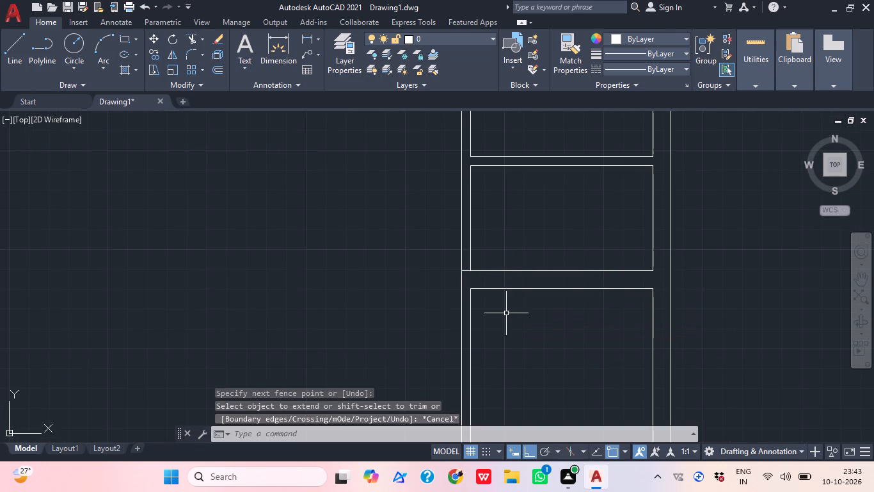
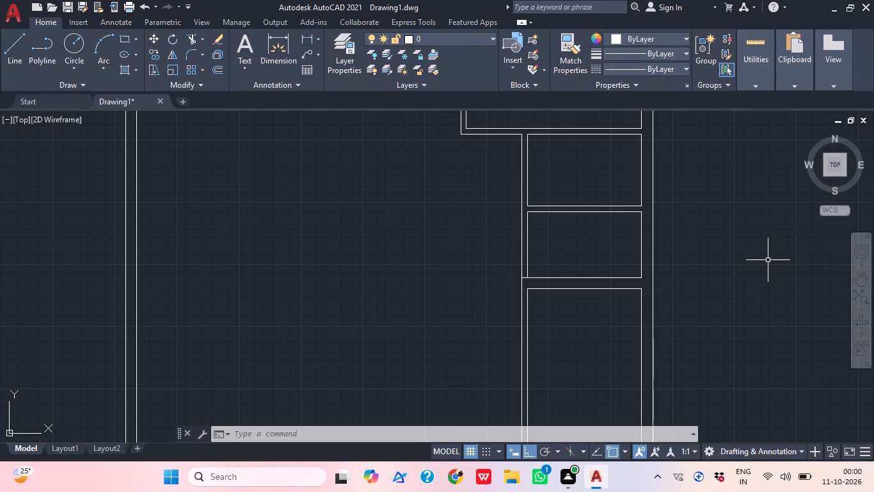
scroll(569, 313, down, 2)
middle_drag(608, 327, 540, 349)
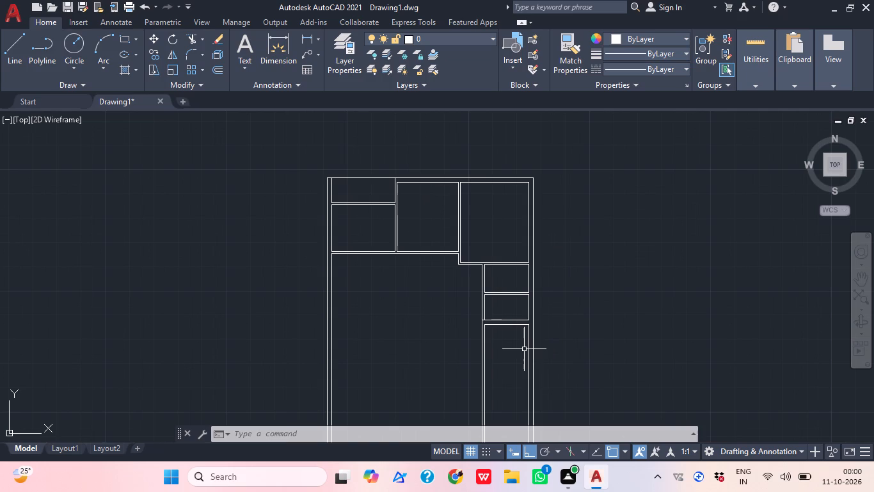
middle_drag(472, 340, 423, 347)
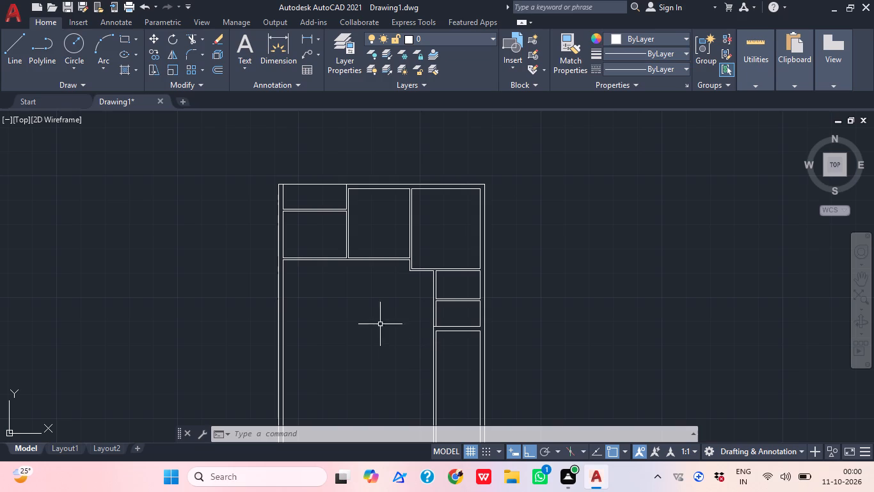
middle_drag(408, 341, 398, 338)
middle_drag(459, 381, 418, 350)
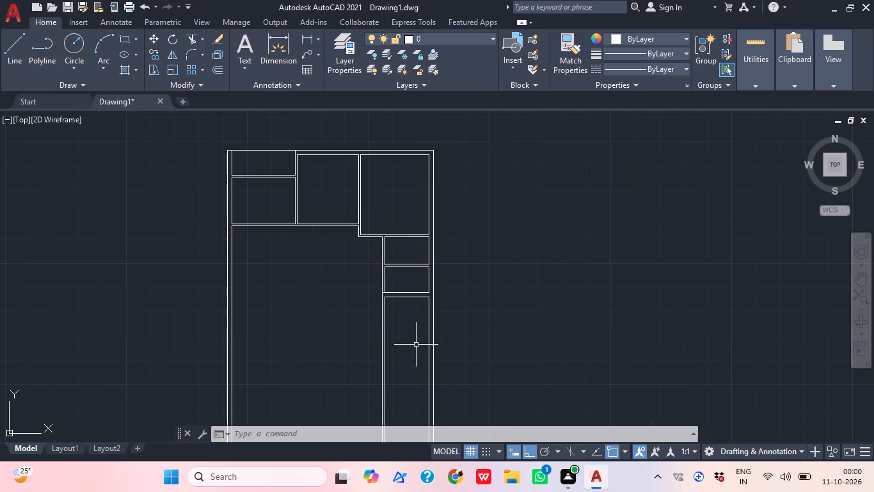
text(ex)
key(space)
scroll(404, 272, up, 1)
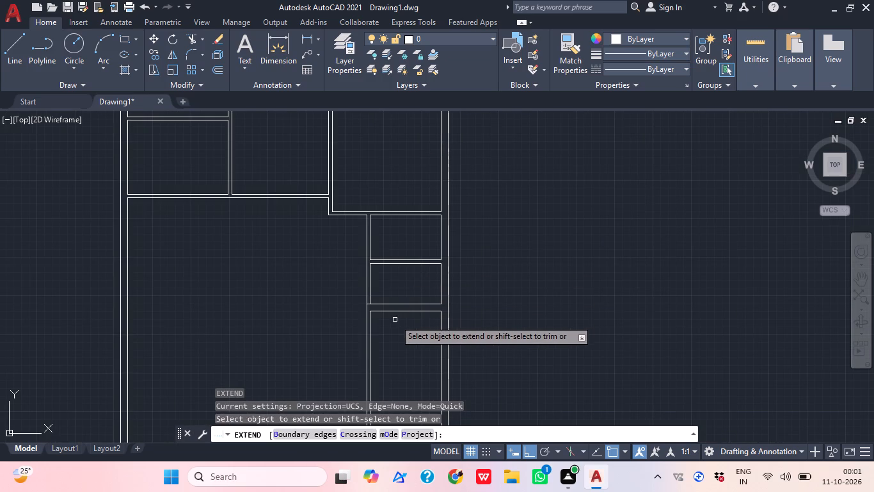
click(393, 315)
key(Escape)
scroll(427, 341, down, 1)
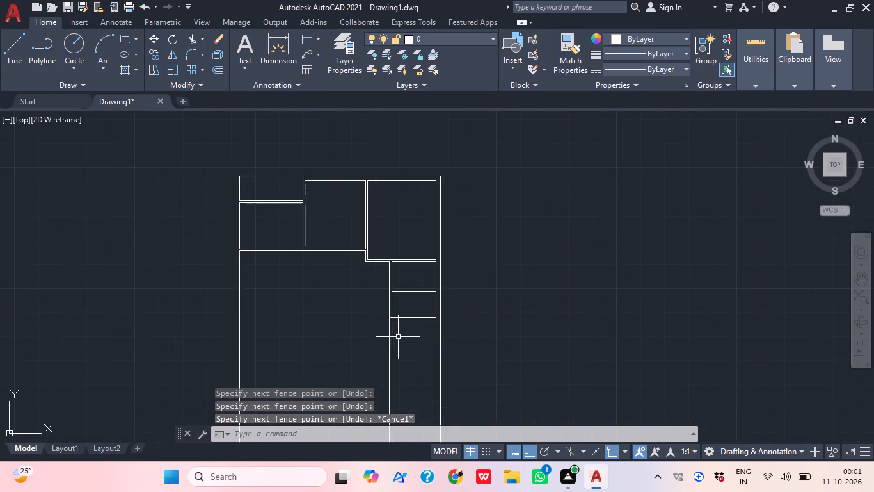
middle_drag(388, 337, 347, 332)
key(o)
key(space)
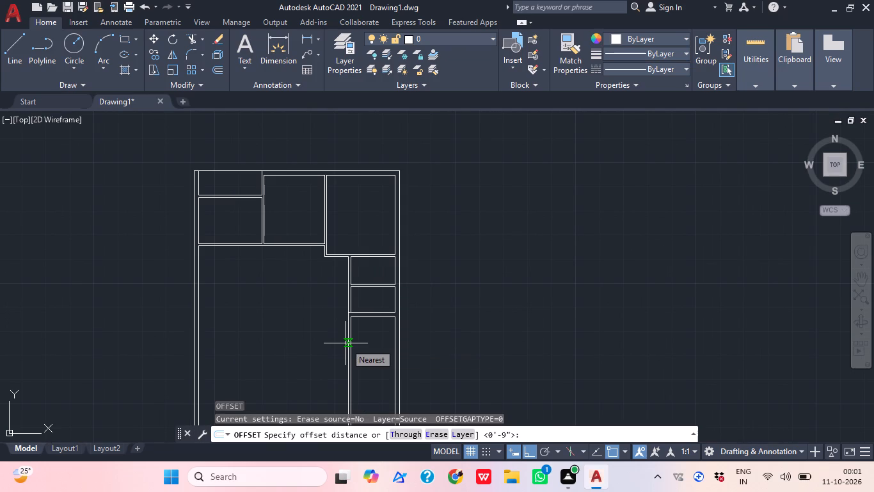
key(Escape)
Offset the right outer wall's inner line, below the two small rooms, by 14'8.5" into the large room.
key(o)
key(Return)
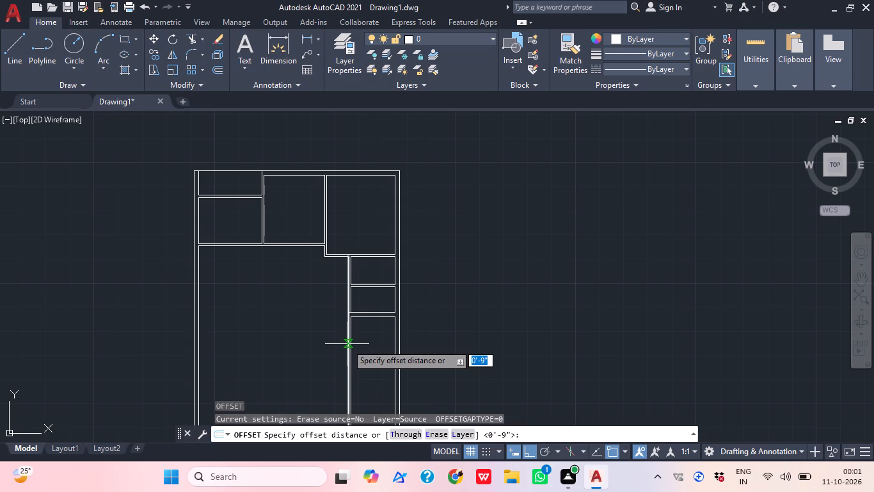
key(1)
key(4)
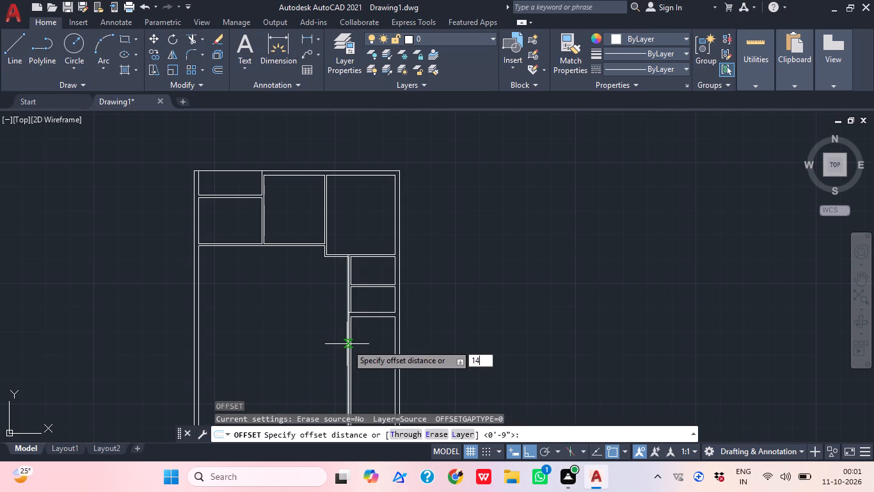
key(apostrophe)
key(8)
text(.5)
key(shift+quotedbl)
key(Return)
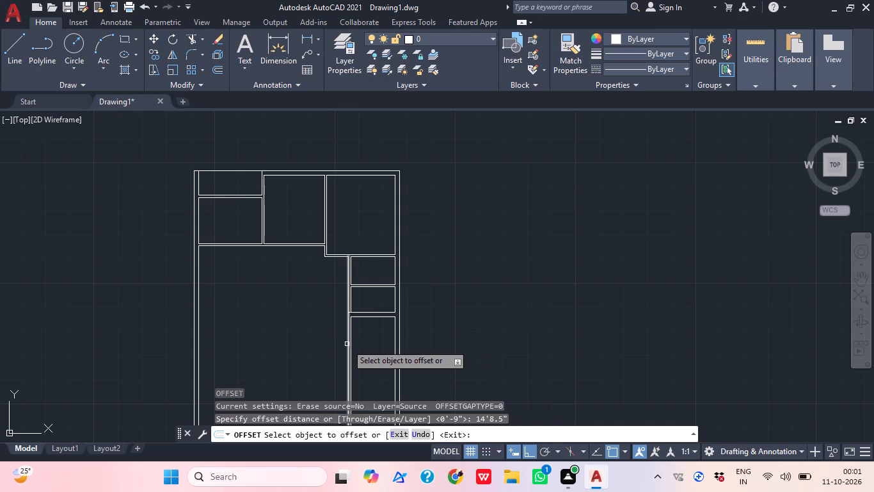
scroll(358, 351, up, 3)
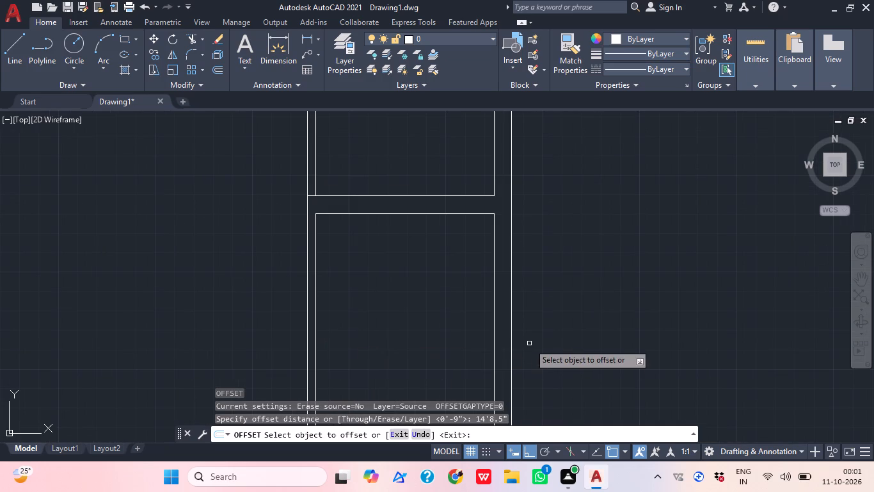
click(493, 332)
scroll(419, 331, down, 3)
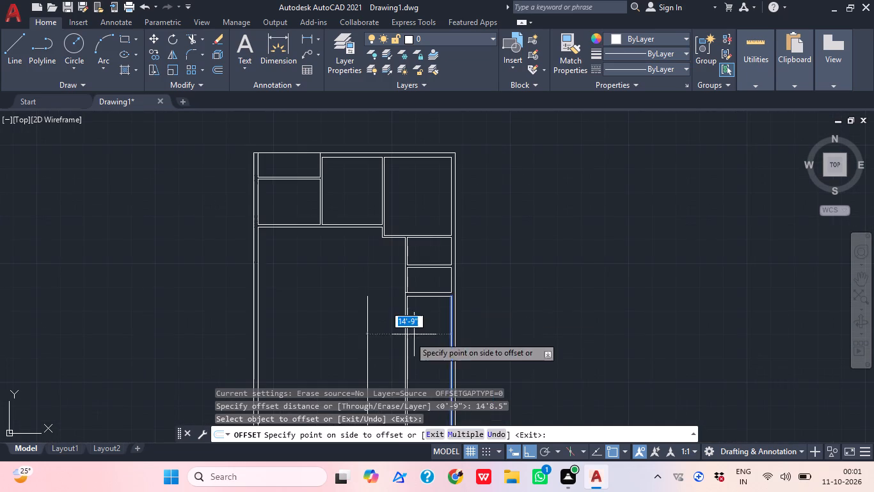
click(383, 342)
scroll(424, 311, up, 1)
middle_drag(422, 316, 382, 368)
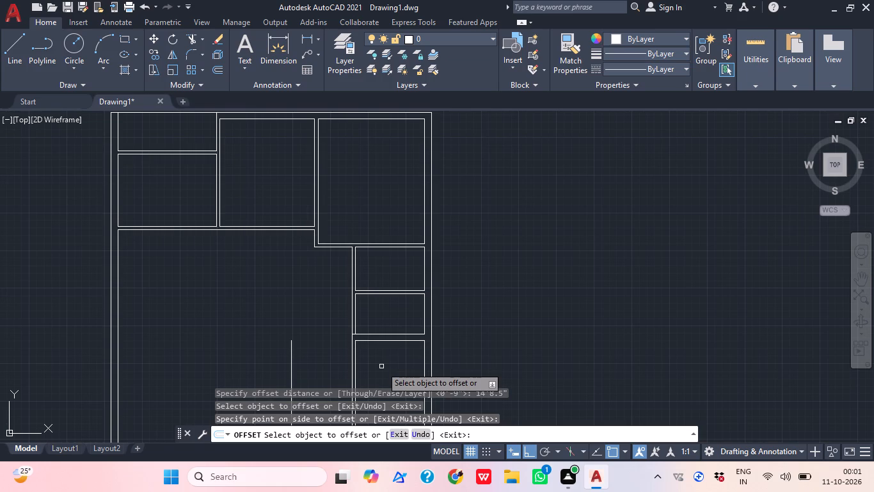
key(Escape)
Extend the wall lines below the lower small room leftward, the upper to the left outer wall and the lower to the new vertical line.
text(ex)
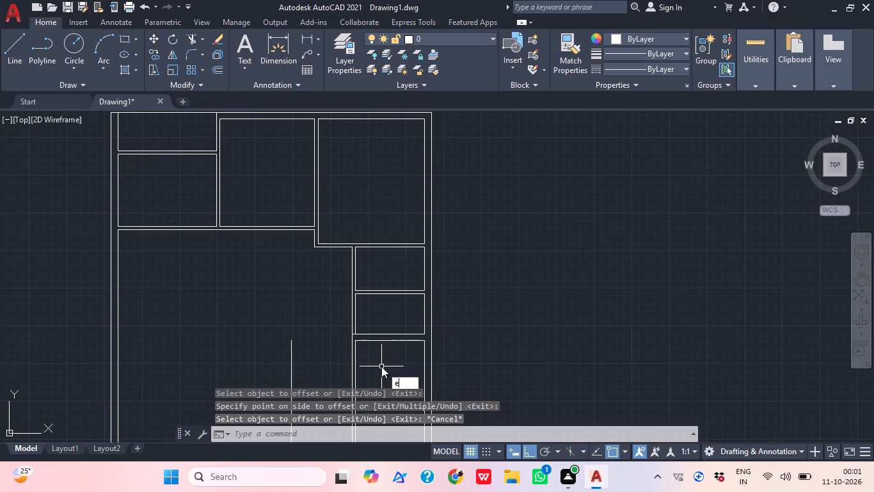
key(space)
click(377, 362)
click(377, 325)
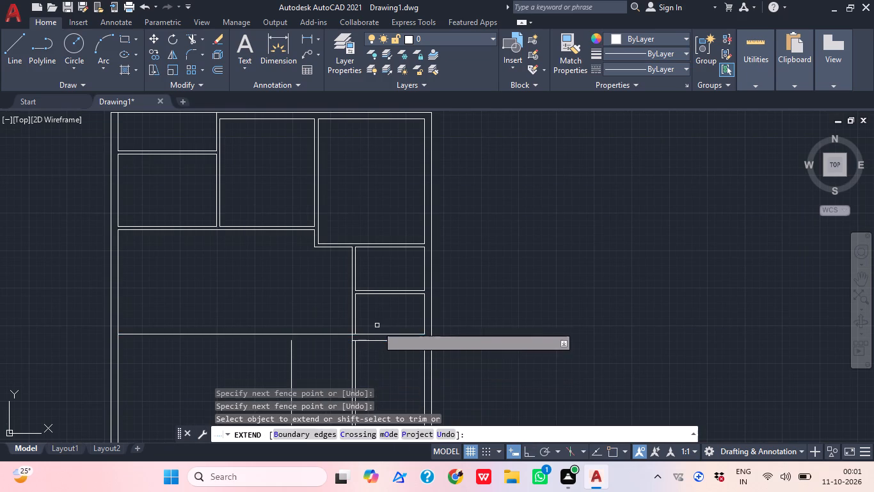
click(365, 363)
click(372, 338)
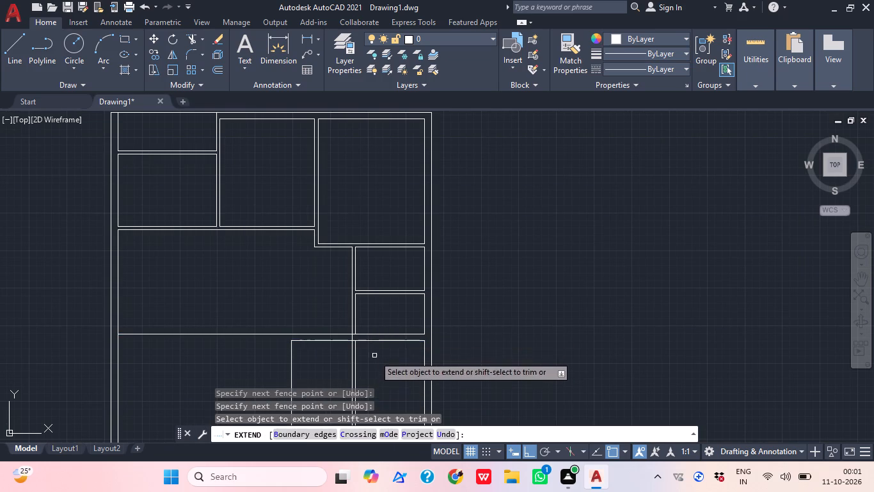
middle_drag(374, 357, 368, 307)
scroll(374, 357, down, 1)
key(Escape)
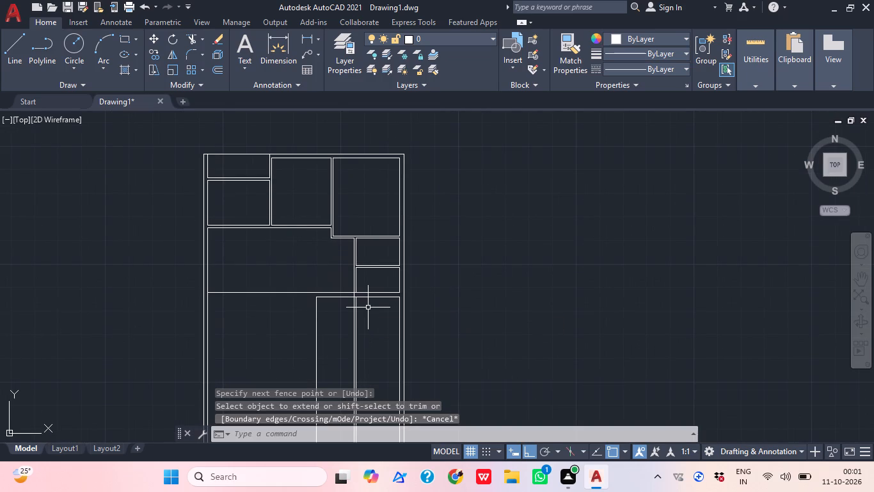
Offset the new vertical line 9" toward the left outer wall to give the wall its thickness.
key(o)
key(Return)
text(9")
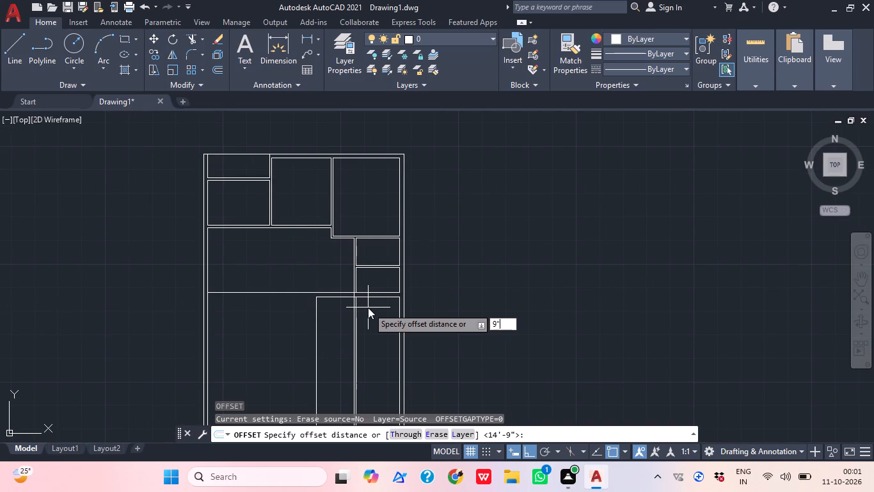
key(Return)
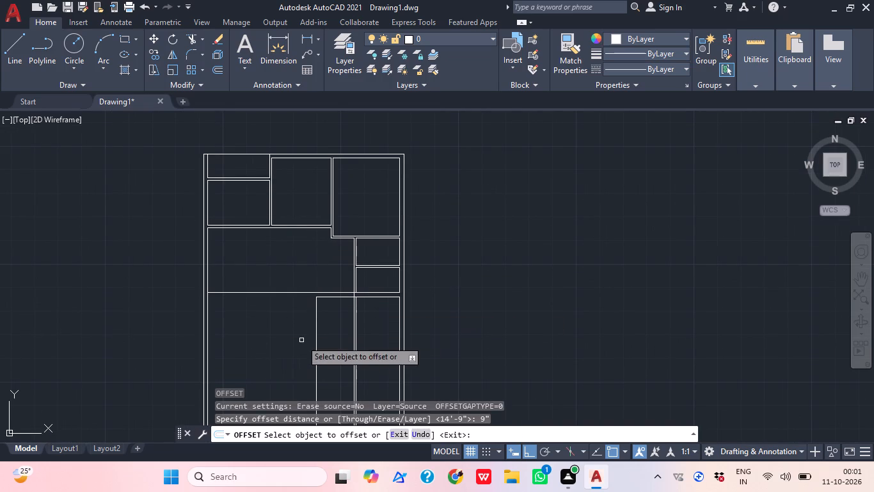
click(316, 327)
click(298, 325)
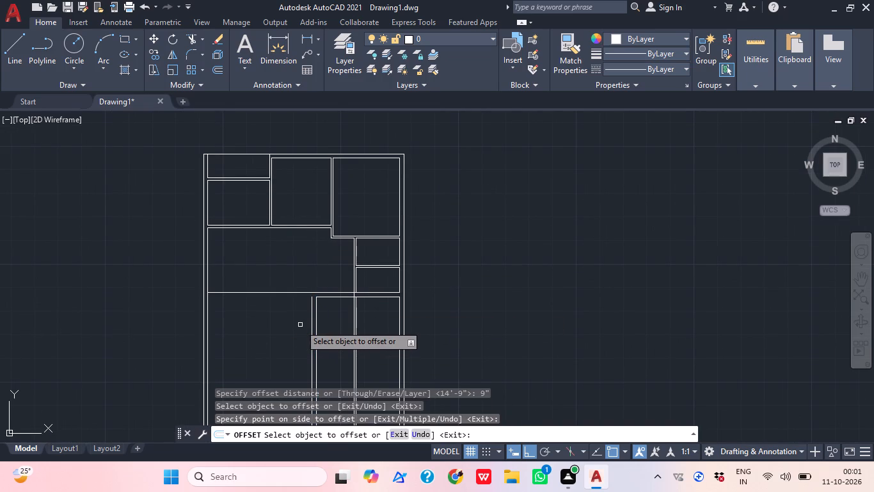
key(Escape)
Extend the new wall's outer vertical line up to the long horizontal line.
text(ex)
key(space)
click(326, 368)
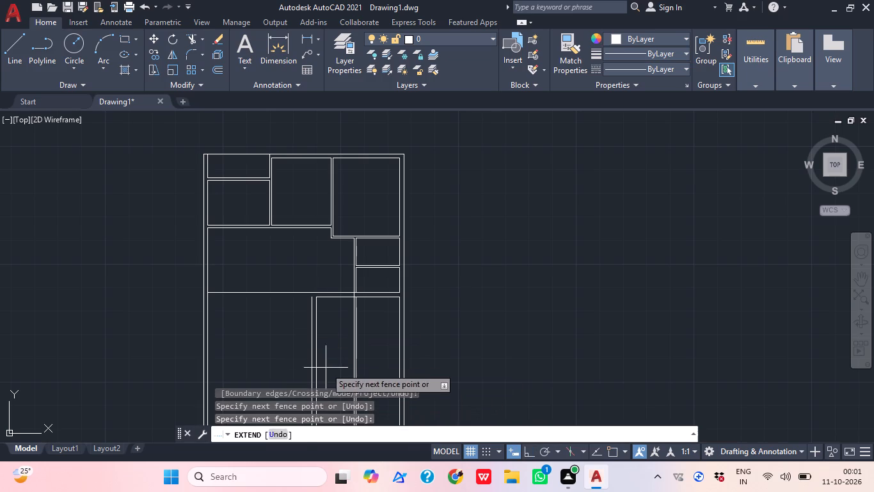
click(302, 344)
key(Escape)
Trim the long horizontal line beyond the new wall and the inner line's stub to clean up the corner.
text(tr)
key(space)
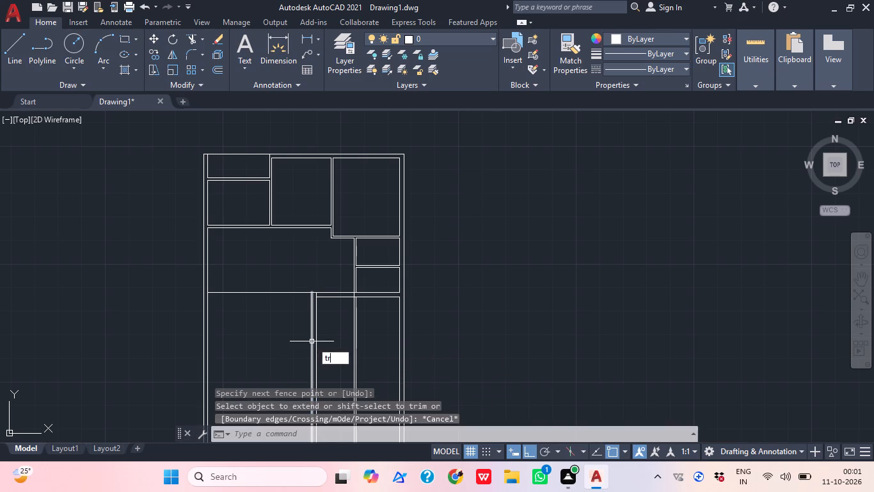
click(281, 319)
click(280, 281)
scroll(309, 295, up, 3)
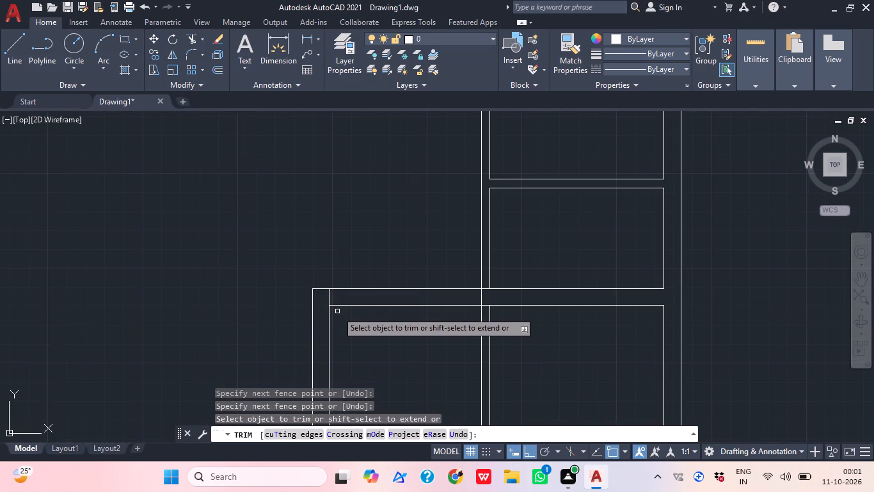
click(338, 295)
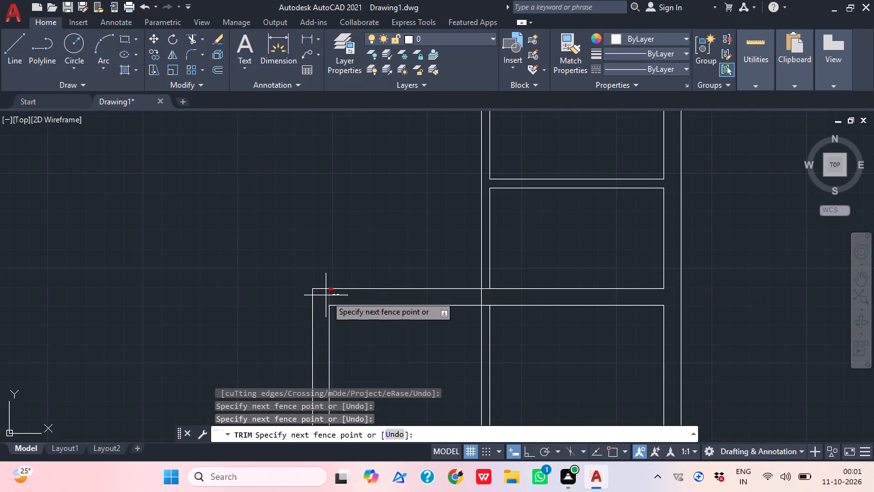
click(326, 295)
Trim the old vertical partition lines below the small rooms and open the partition's junction with the horizontal wall.
click(451, 372)
click(502, 344)
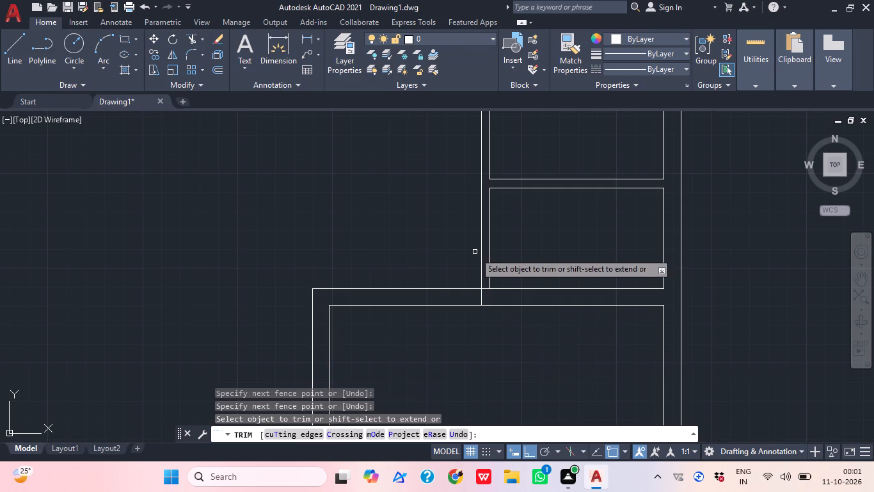
scroll(484, 315, up, 2)
click(479, 286)
click(466, 279)
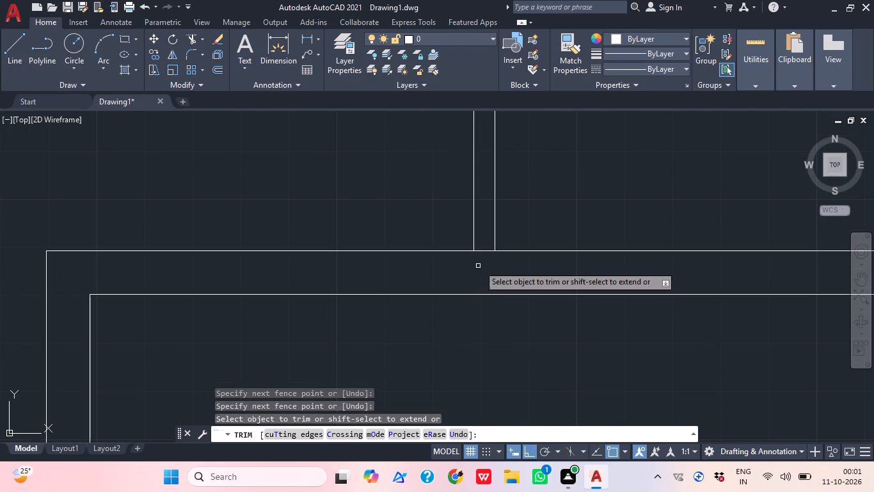
click(485, 262)
click(484, 232)
scroll(489, 242, down, 4)
middle_drag(619, 258, 462, 254)
key(Escape)
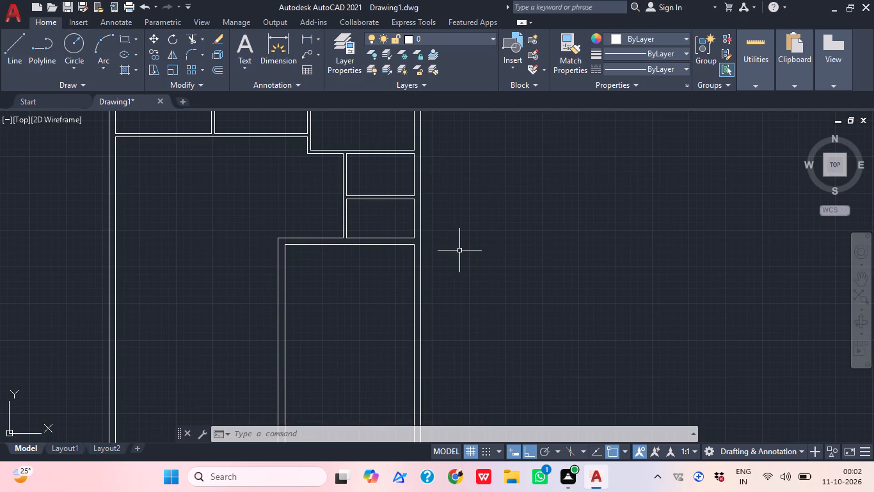
Offset the top inner line of the widened lower right room 13'0.5" downward.
key(o)
key(Return)
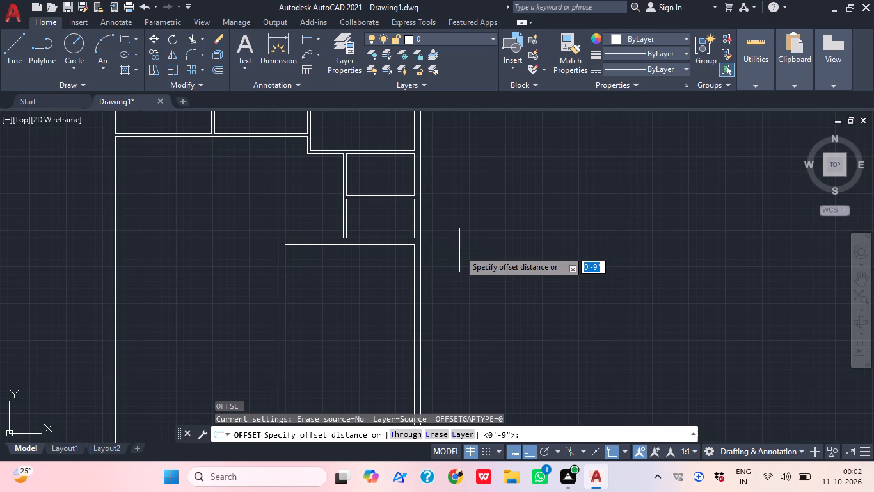
text(13)
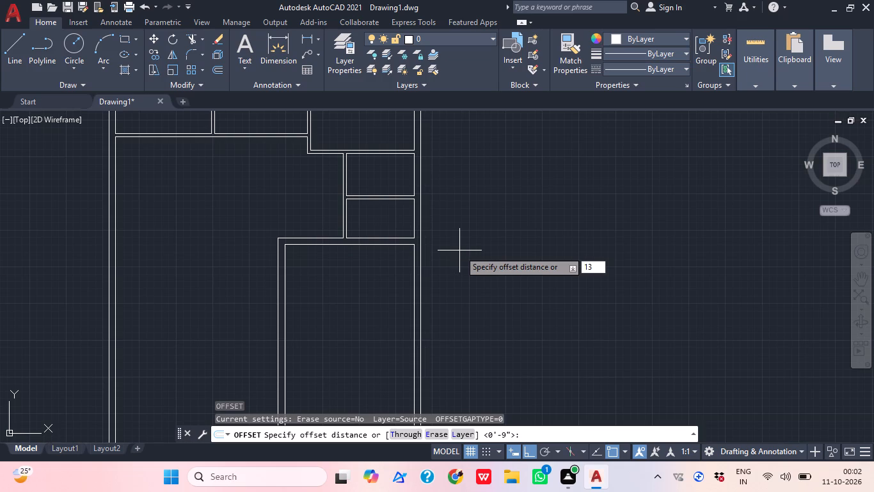
key(apostrophe)
key(0)
text(.5")
key(Return)
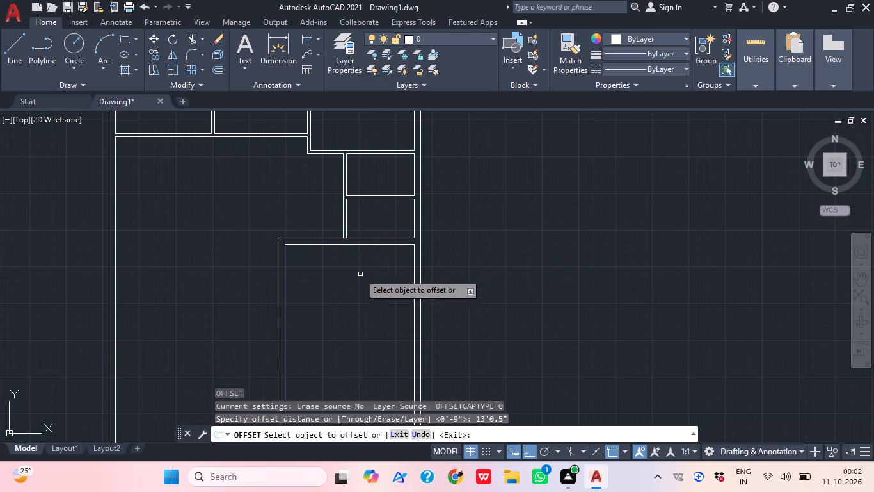
click(356, 248)
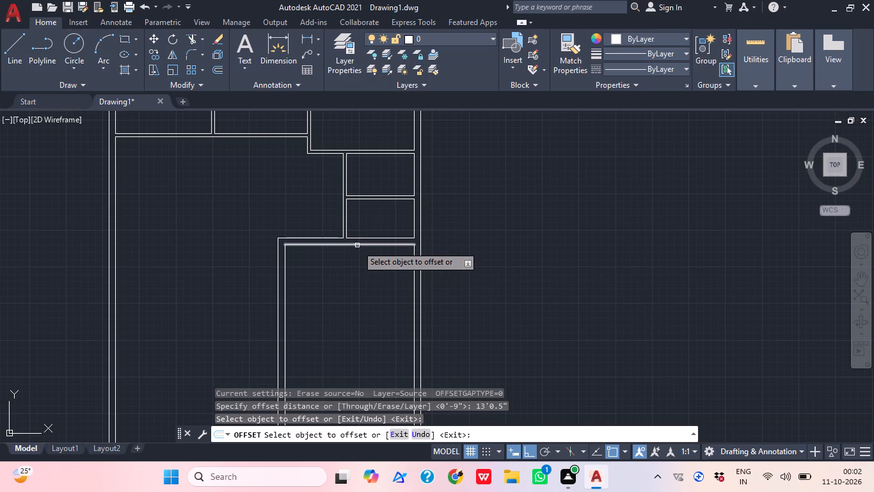
click(357, 245)
click(356, 316)
key(space)
Offset the new horizontal line 9" downward to form the cross wall below the room.
key(space)
scroll(389, 321, down, 1)
middle_drag(415, 322, 502, 317)
text(9")
key(Return)
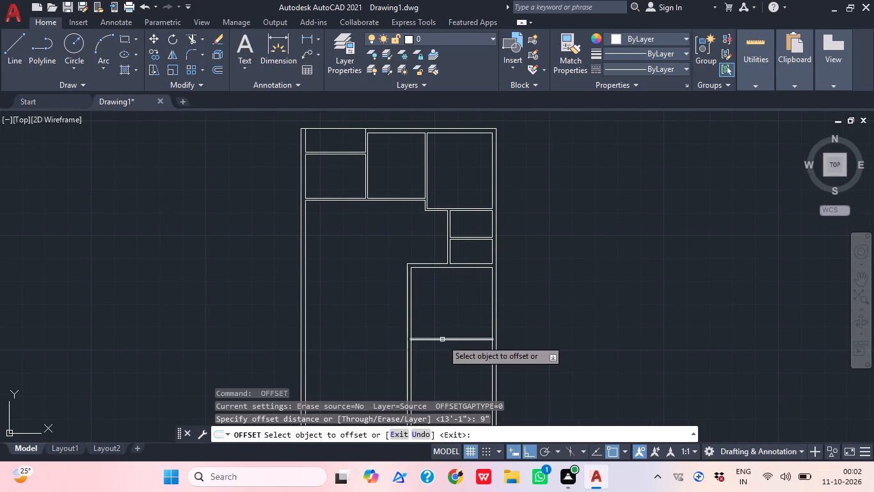
click(442, 340)
click(449, 377)
middle_drag(449, 363, 473, 343)
key(Escape)
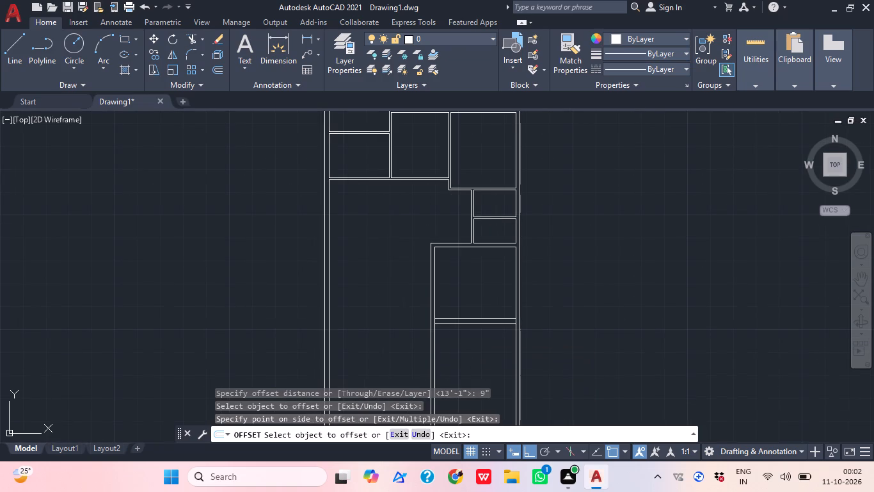
Extend both lines of the new cross wall across the plan to the outer side walls on both ends.
text(ex)
key(space)
drag(477, 357, 472, 338)
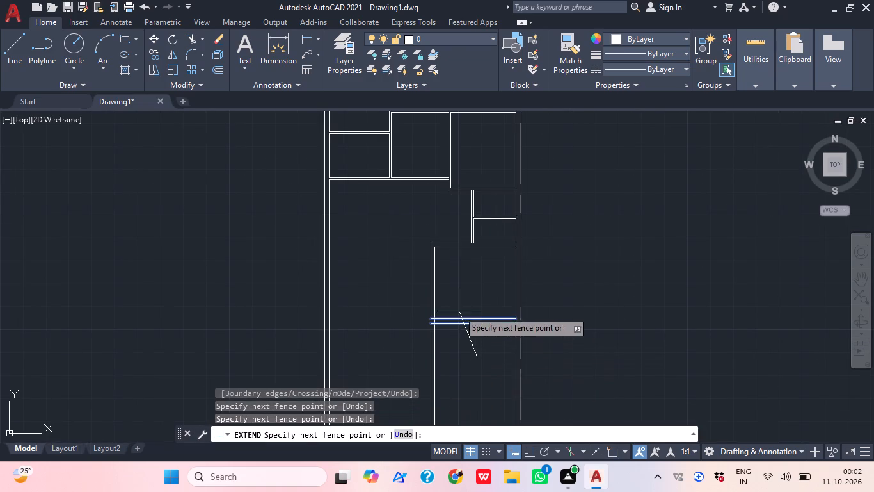
click(459, 311)
click(465, 343)
click(445, 310)
click(387, 327)
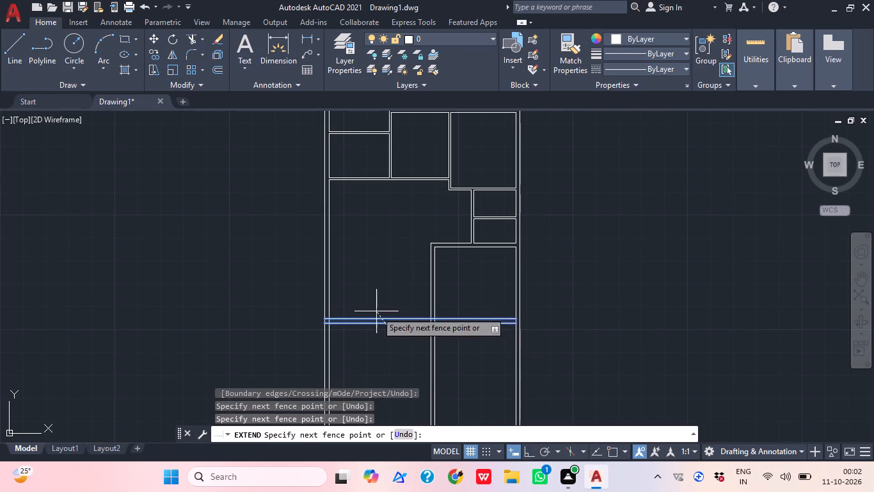
click(376, 311)
drag(479, 341, 482, 331)
click(505, 283)
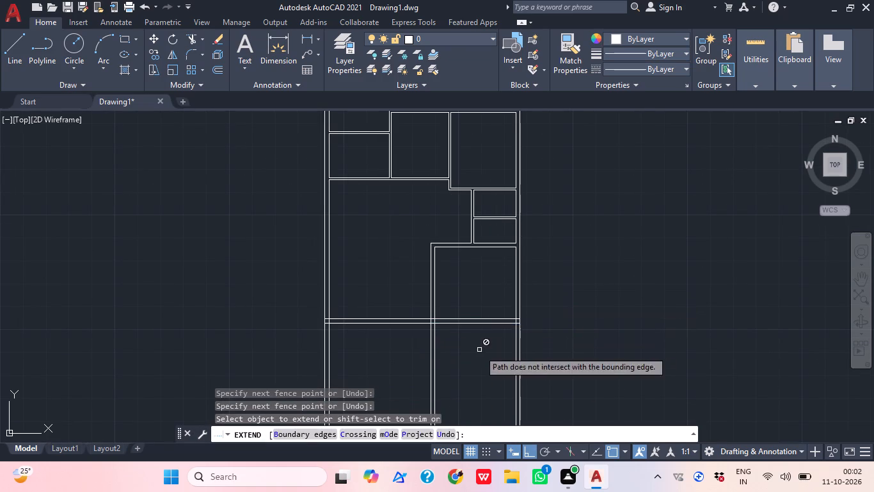
middle_drag(476, 357, 424, 297)
key(Escape)
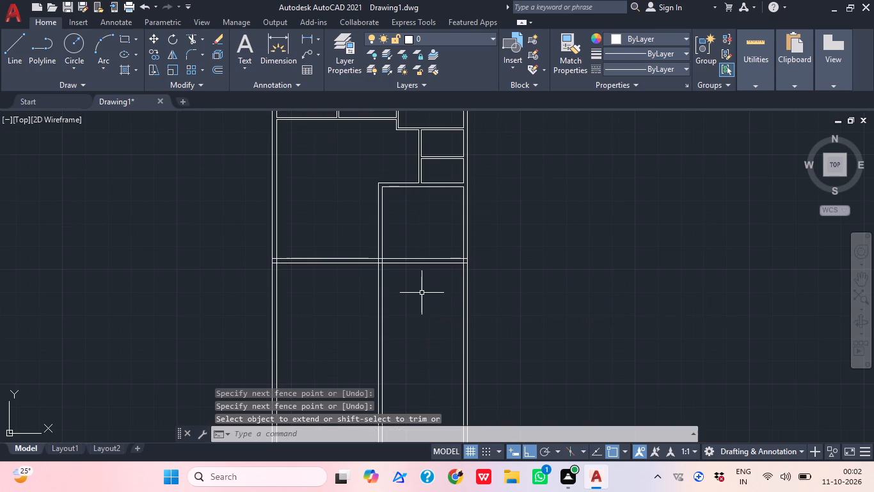
Trim all vertical wall lines running below the new cross wall so it closes the plan's bottom.
text(tr)
key(space)
click(205, 321)
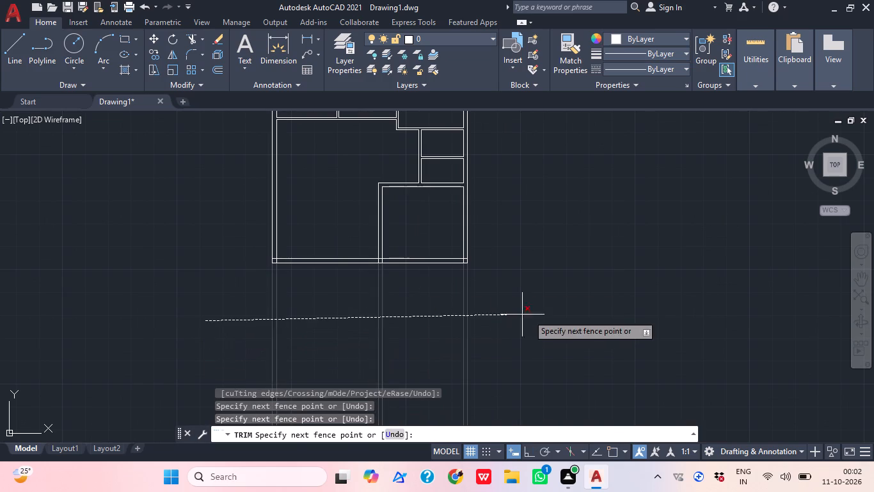
click(544, 311)
middle_drag(414, 275, 416, 340)
key(Escape)
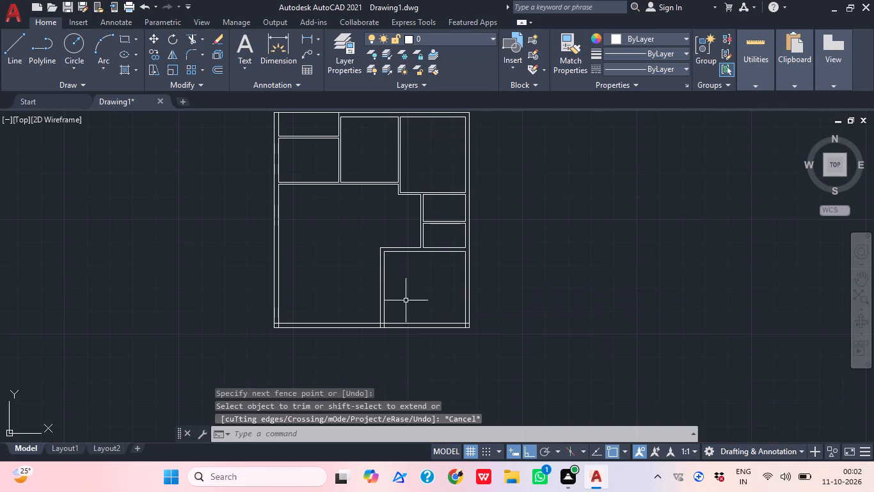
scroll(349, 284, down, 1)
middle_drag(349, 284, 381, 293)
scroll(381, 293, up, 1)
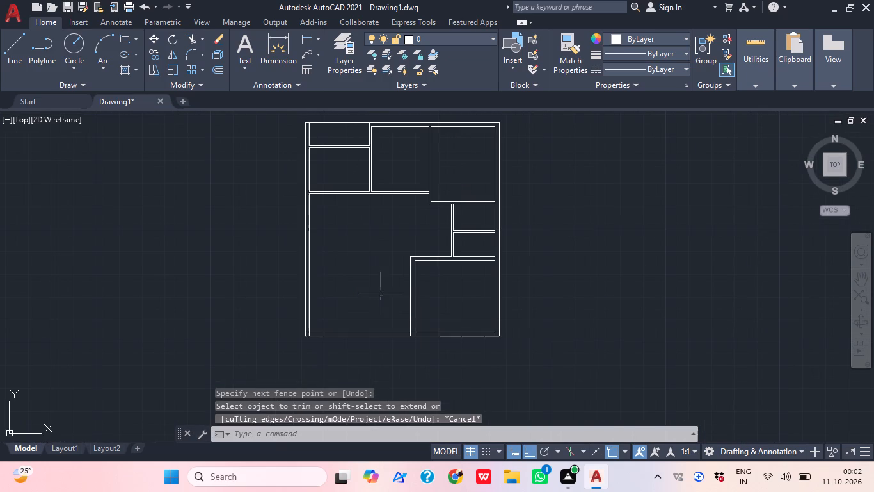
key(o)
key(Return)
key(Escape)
Trim the crossing lines where the lower right room's left wall meets the bottom wall to open the junction.
text(tr)
key(space)
scroll(415, 328, up, 5)
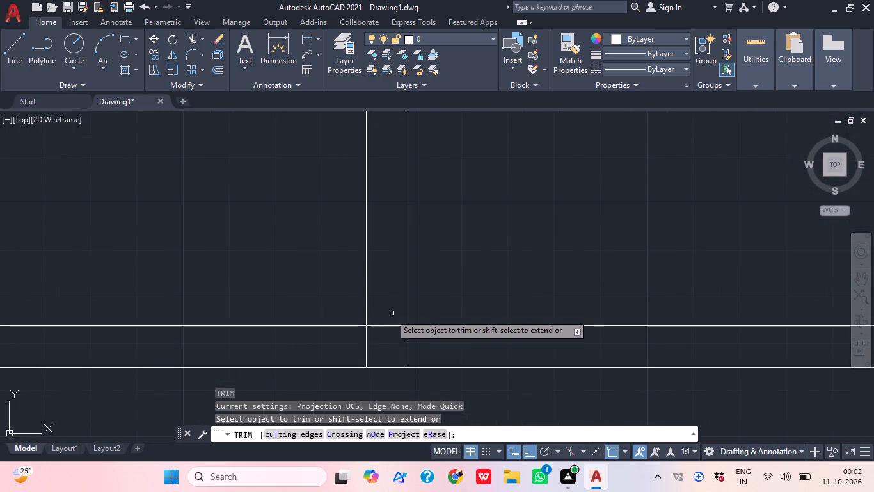
click(377, 324)
drag(338, 356, 346, 358)
click(395, 346)
click(420, 345)
Trim the overlapping inner line stubs at the plan's lower right outer corner.
scroll(438, 322, down, 3)
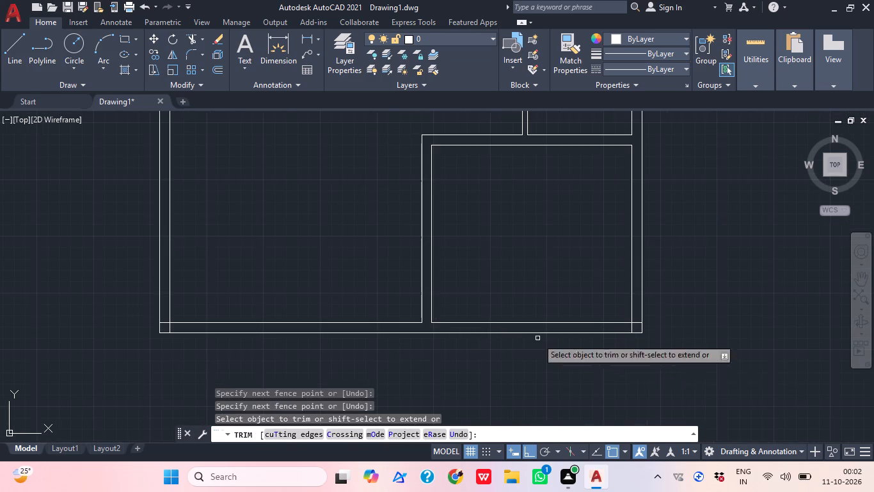
scroll(646, 347, up, 3)
scroll(601, 279, up, 2)
drag(561, 254, 548, 252)
click(504, 249)
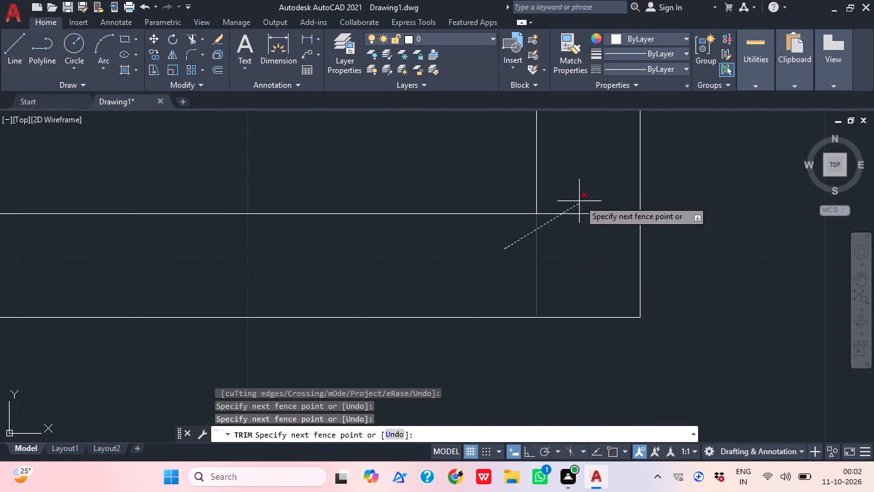
click(579, 194)
scroll(579, 199, down, 4)
middle_drag(576, 206, 564, 398)
scroll(562, 367, down, 1)
scroll(559, 379, up, 1)
scroll(285, 183, down, 1)
middle_drag(299, 209, 333, 254)
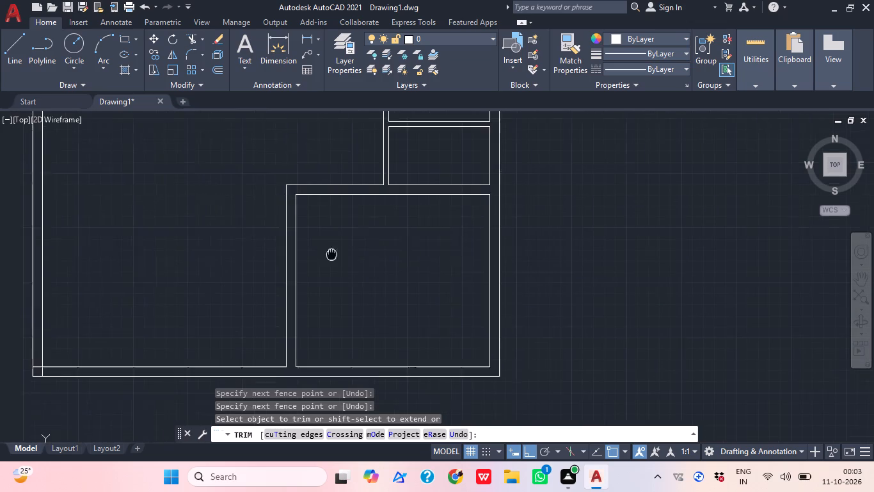
middle_drag(333, 254, 334, 255)
scroll(348, 213, down, 1)
middle_drag(349, 213, 381, 208)
key(Escape)
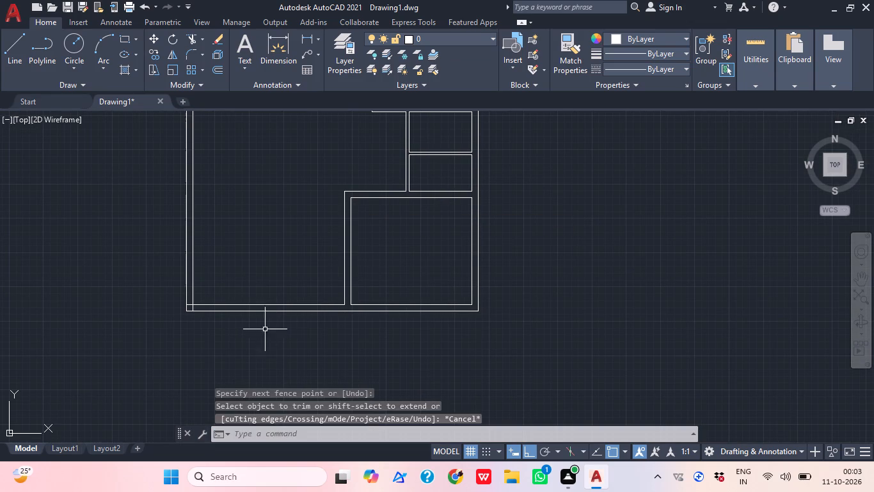
Trim the overlapping inner line stubs at the plan's lower left outer corner.
key(space)
scroll(152, 296, up, 3)
scroll(307, 366, up, 2)
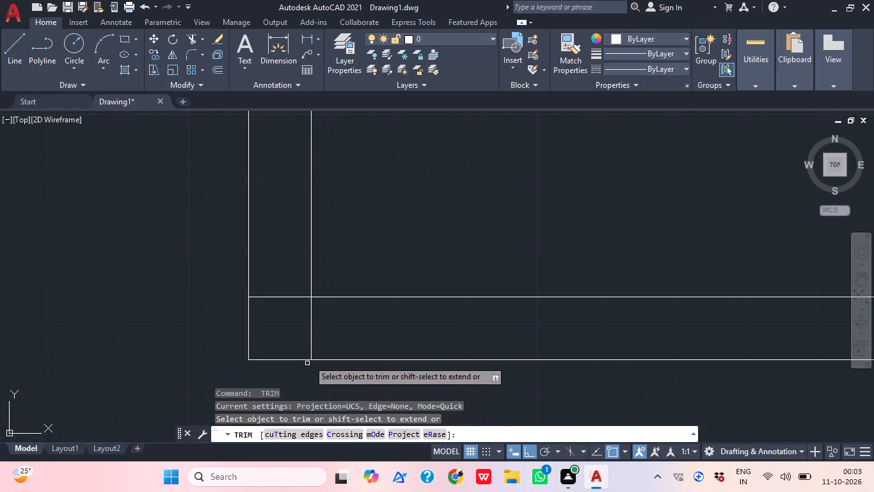
click(322, 350)
click(260, 290)
scroll(294, 272, down, 4)
middle_drag(433, 259, 294, 413)
scroll(415, 311, down, 1)
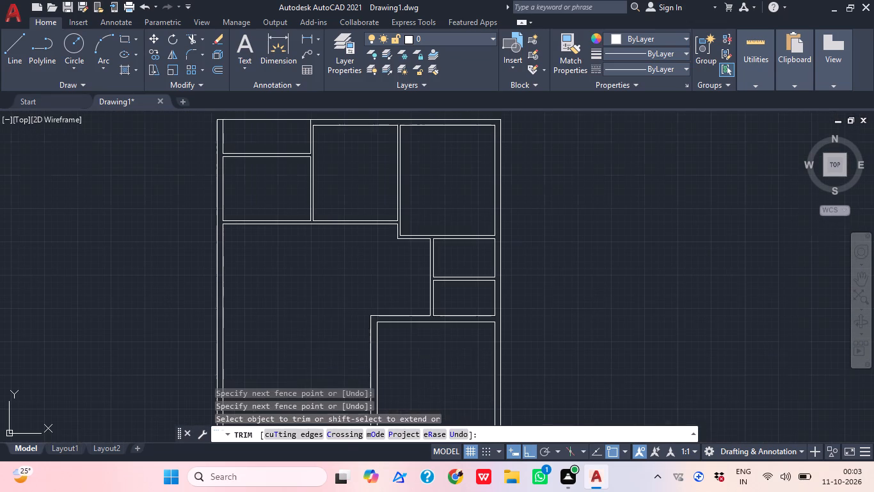
key(Escape)
Offset the bottom wall's inner line in the left bay 10'8.9" upward.
middle_drag(324, 326, 311, 284)
text(o)
key(space)
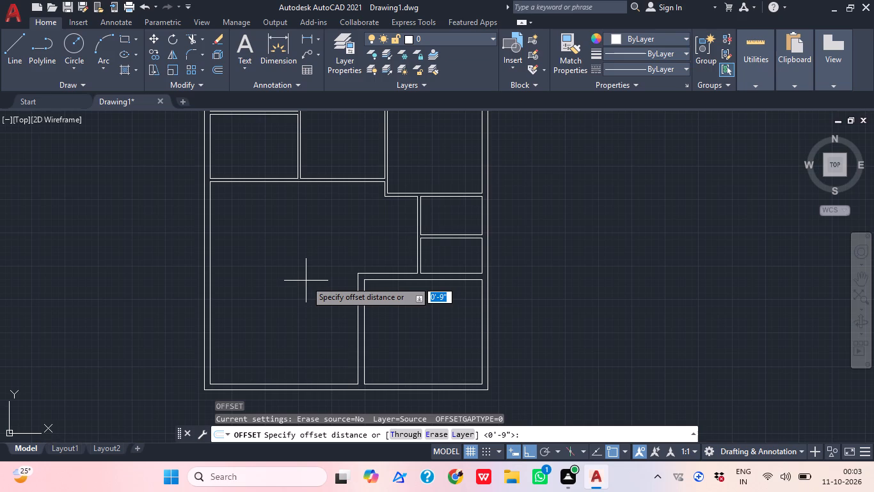
key(1)
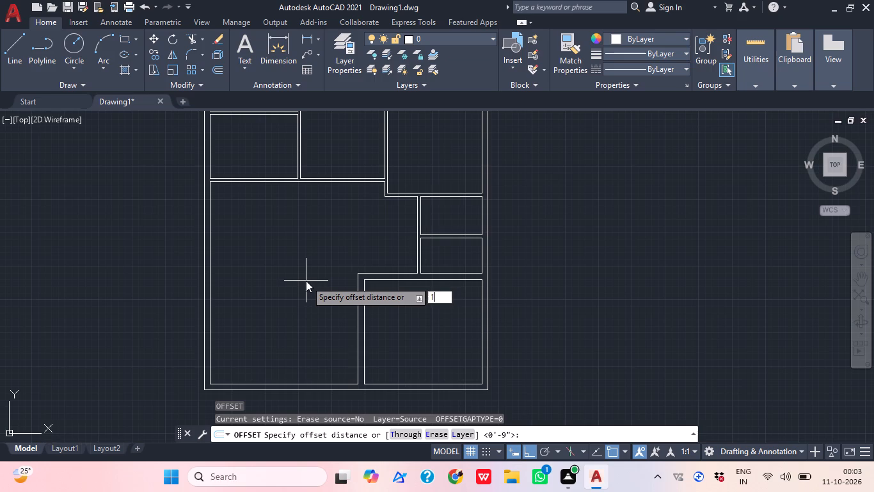
key(0)
key(period)
key(BackSpace)
key(apostrophe)
text(8.)
text(9")
key(Return)
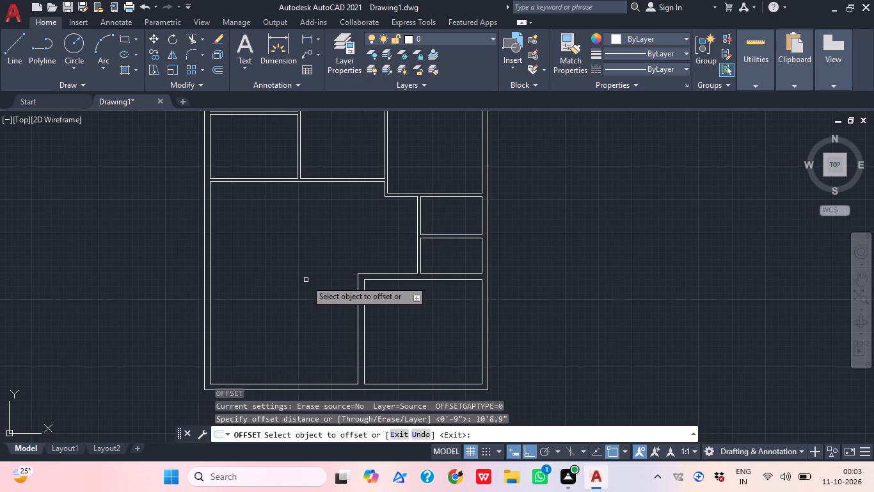
click(296, 384)
click(290, 361)
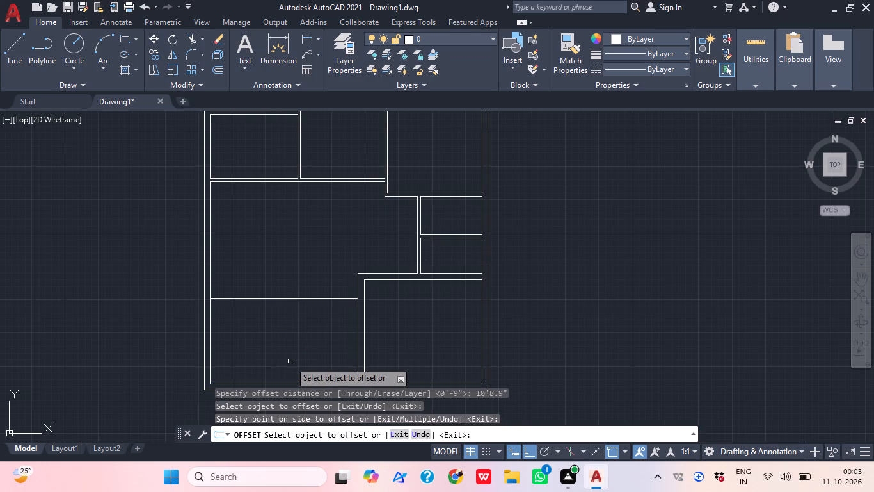
key(space)
Offset the new horizontal line 4.5" upward to form the partition above the lower left room.
key(space)
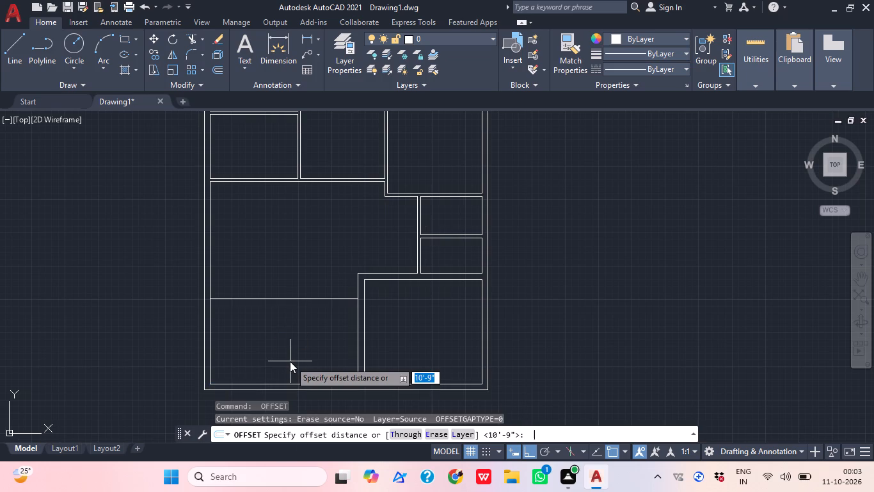
key(4)
text(.5")
key(Return)
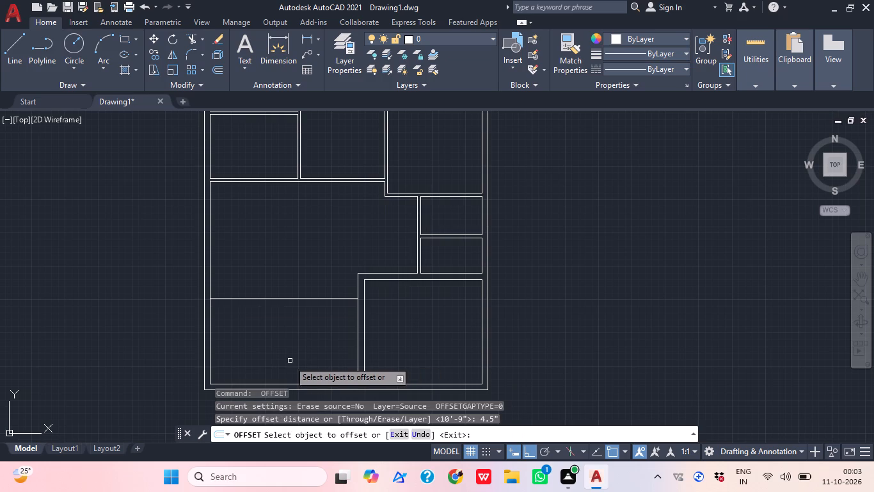
scroll(241, 297, up, 1)
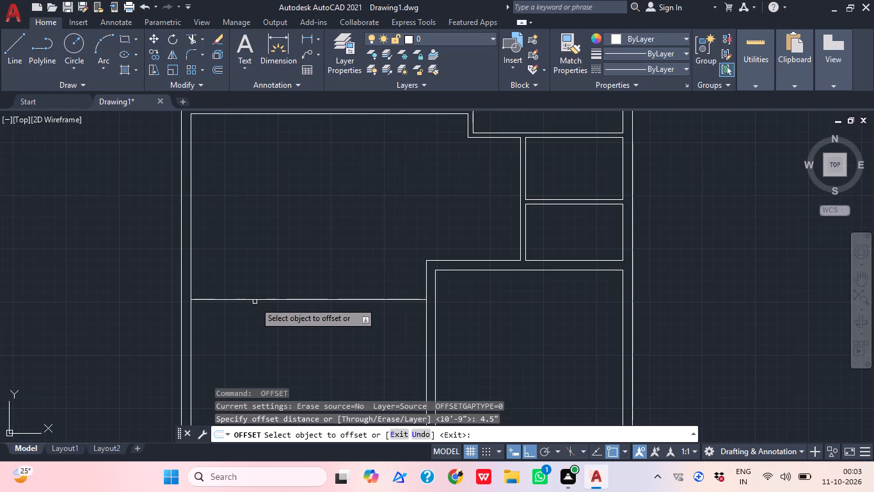
click(255, 302)
click(255, 300)
click(255, 294)
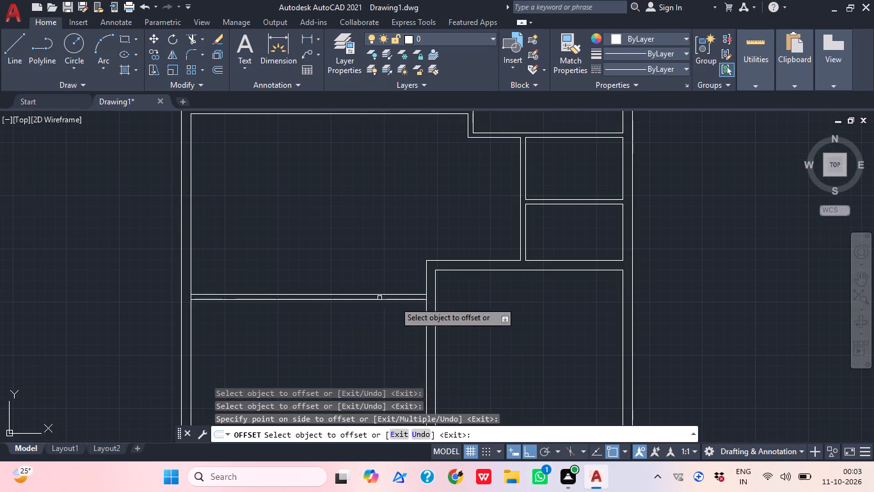
key(Escape)
key(Escape)
Trim the wall line segments between the new partition's two lines at both ends to open its junctions.
key(r)
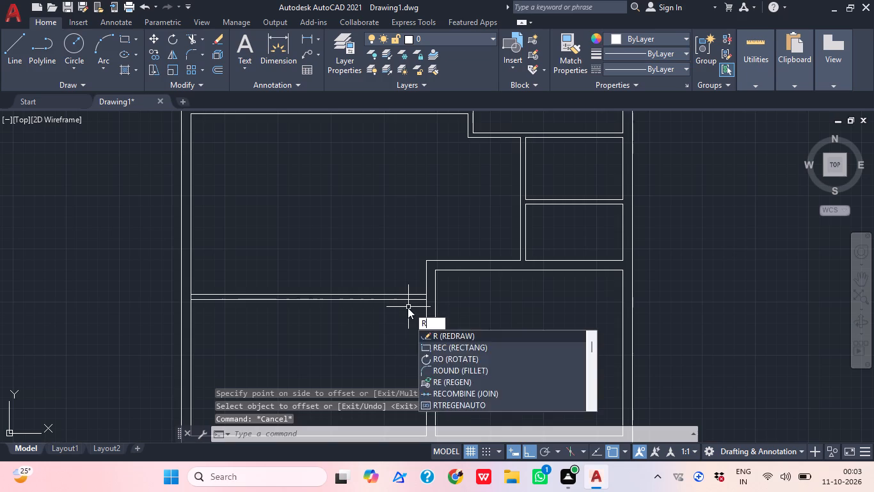
key(Escape)
text(tr)
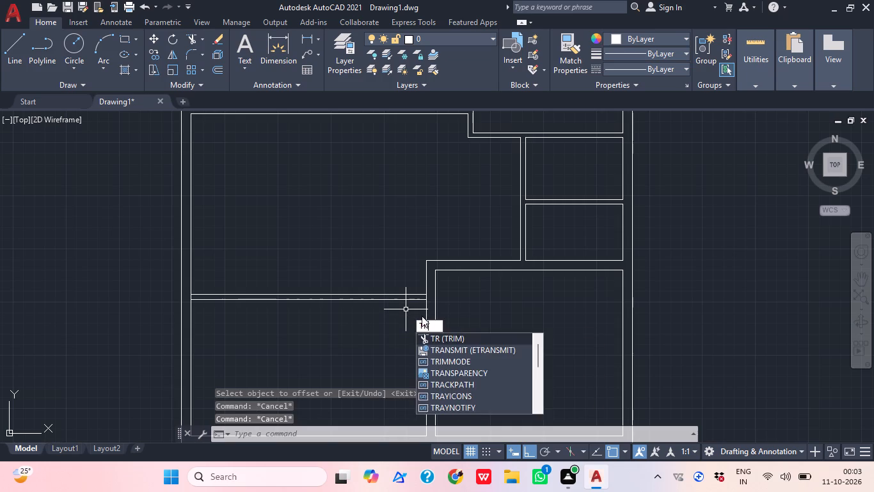
key(space)
scroll(427, 297, up, 4)
click(423, 293)
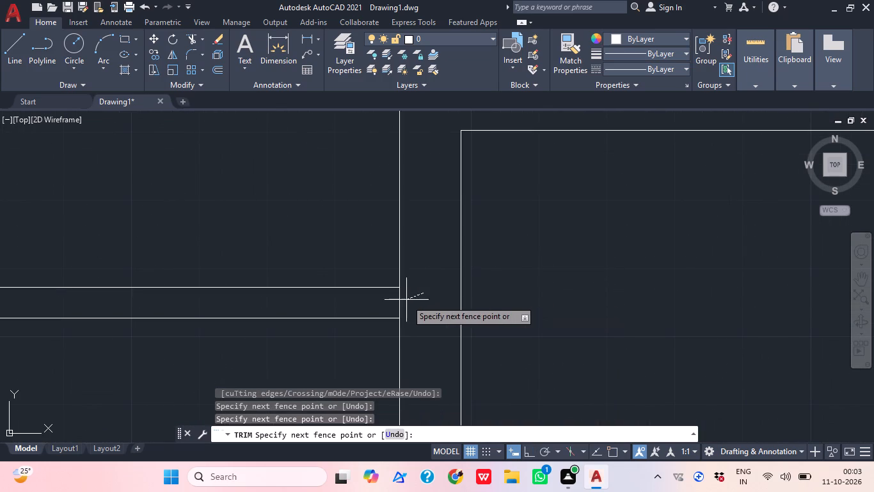
click(399, 300)
scroll(403, 300, down, 3)
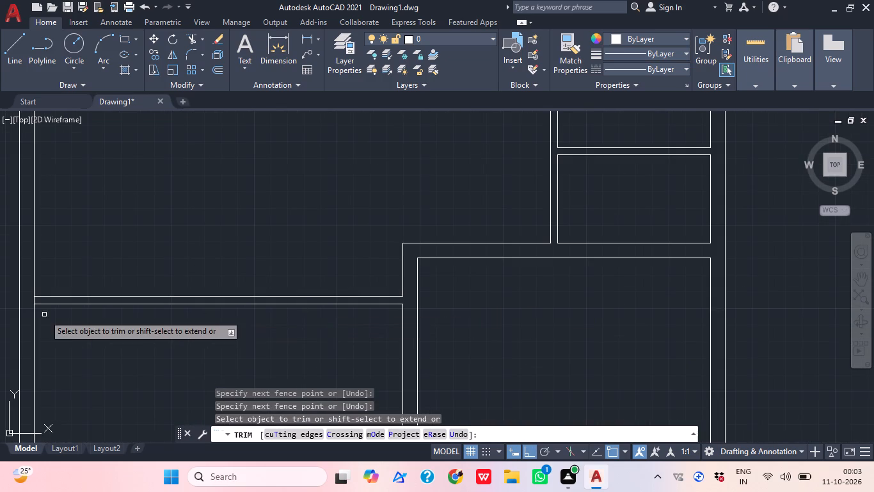
scroll(41, 311, up, 3)
click(26, 300)
click(39, 294)
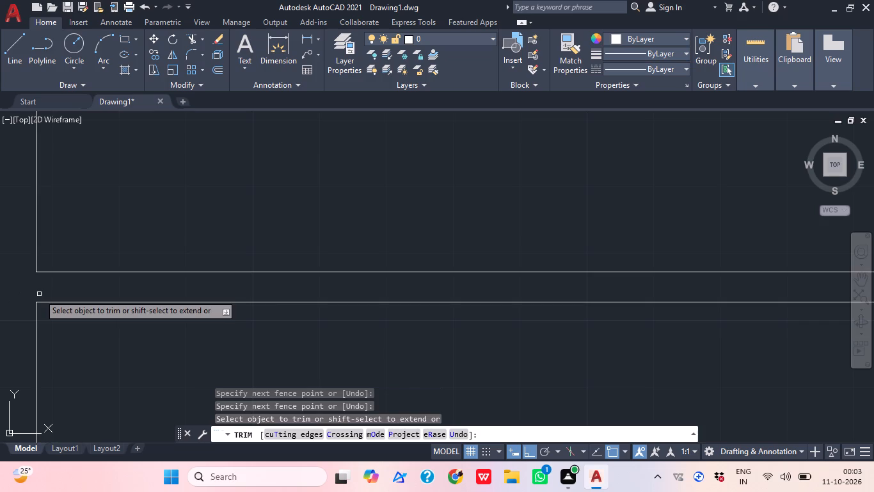
key(Escape)
Examine the overall floor plan layout, from the bottom rooms up to the top wall.
scroll(159, 282, down, 3)
middle_drag(343, 329, 244, 306)
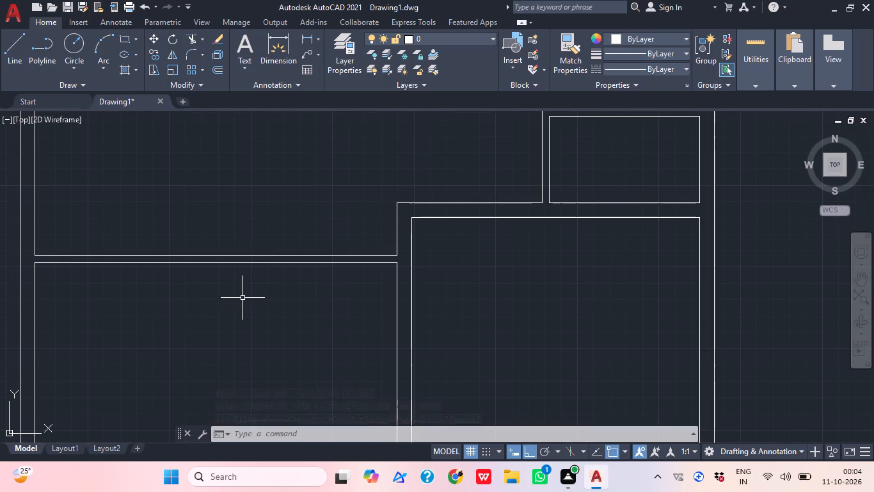
scroll(179, 185, down, 1)
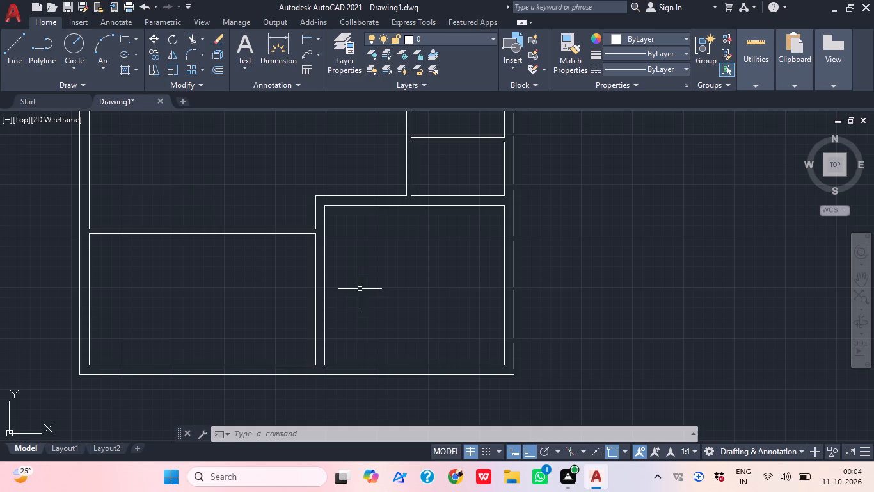
scroll(357, 289, down, 1)
middle_click(357, 289)
middle_drag(361, 290, 357, 327)
middle_click(363, 327)
middle_drag(349, 282, 346, 313)
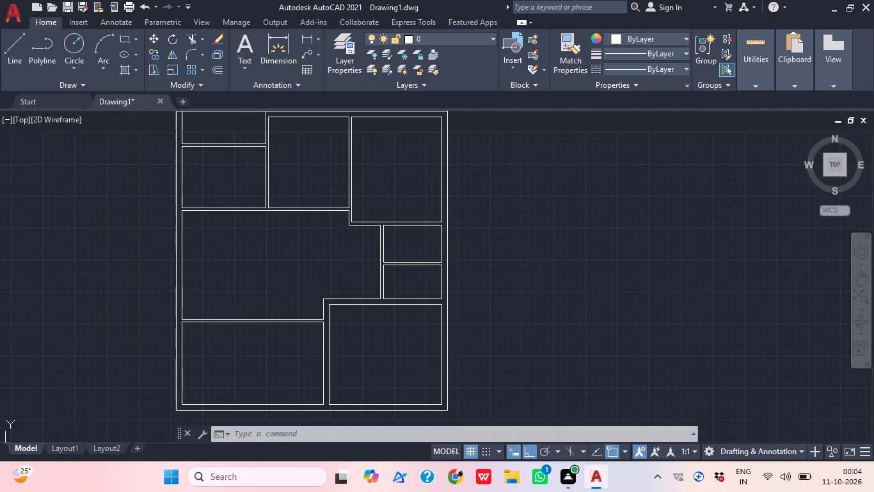
middle_drag(346, 313, 346, 315)
middle_drag(342, 294, 345, 320)
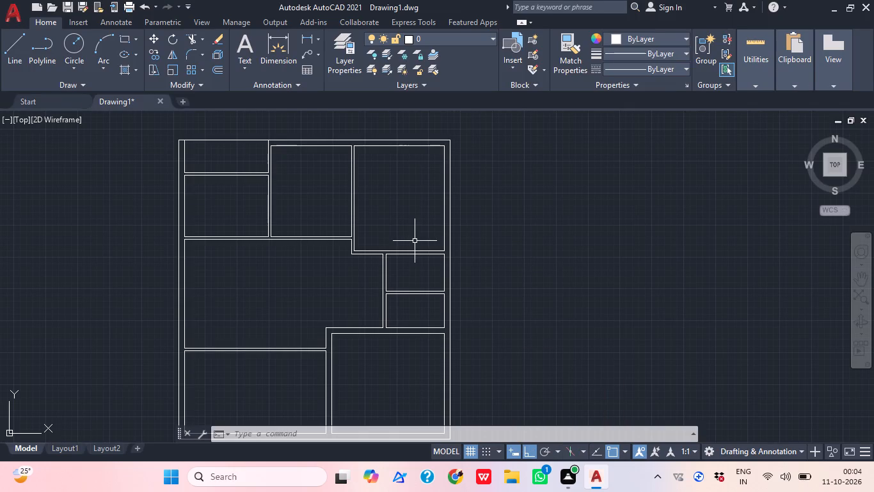
Examine the floor plan's room layout, from the whole plan to the upper-left rooms.
middle_drag(324, 233, 329, 250)
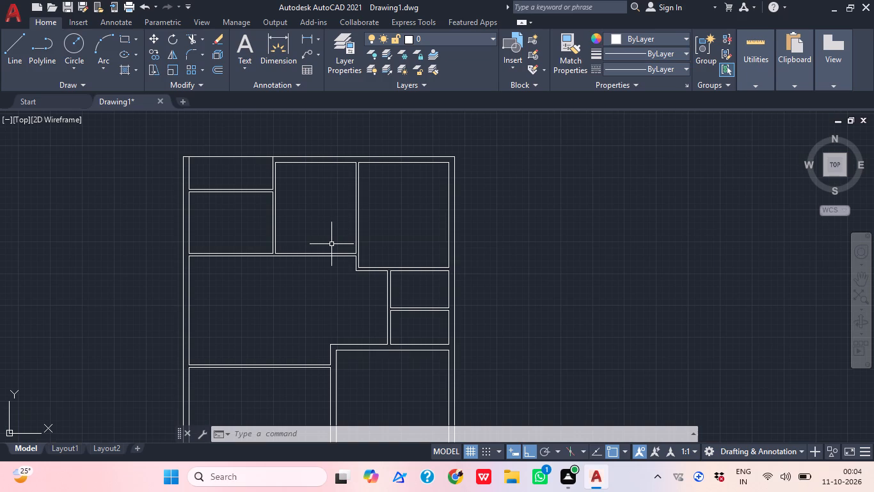
scroll(392, 335, down, 1)
middle_drag(392, 335, 353, 300)
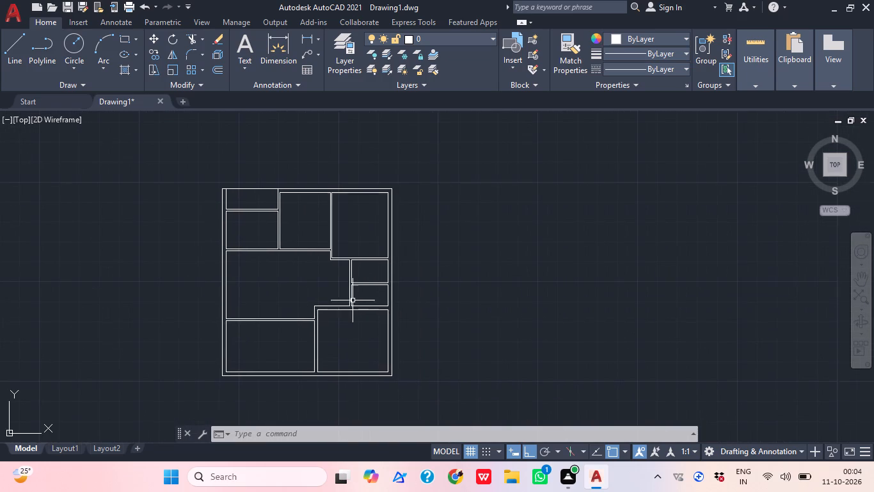
scroll(298, 323, up, 1)
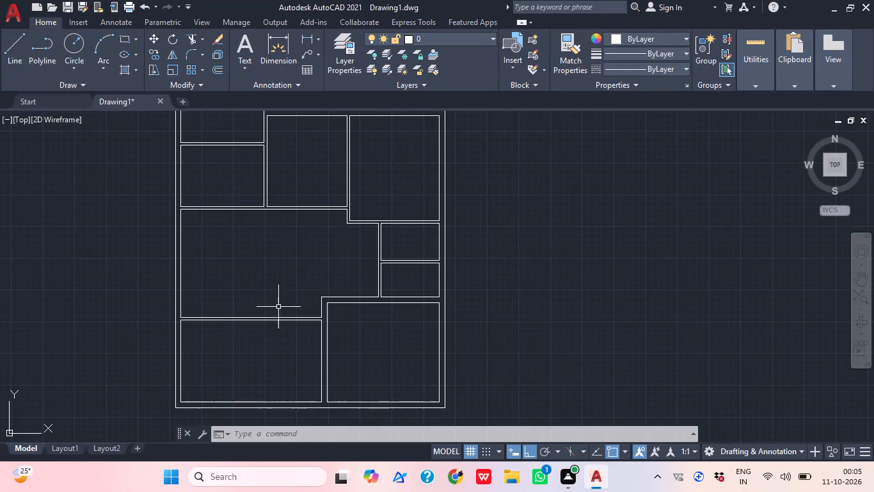
scroll(377, 362, down, 1)
middle_drag(376, 364, 355, 402)
scroll(327, 350, up, 1)
scroll(208, 259, up, 1)
middle_drag(239, 260, 254, 305)
scroll(290, 238, up, 1)
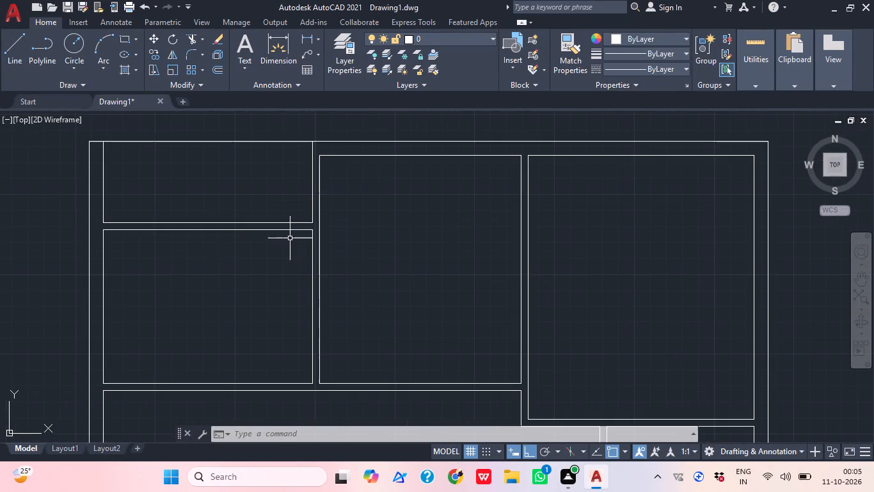
Draw a door jamb line across the partition between the two upper-left rooms, tracked 6" left of its right-hand corner.
scroll(290, 238, up, 1)
middle_drag(288, 244, 259, 329)
text(l)
key(space)
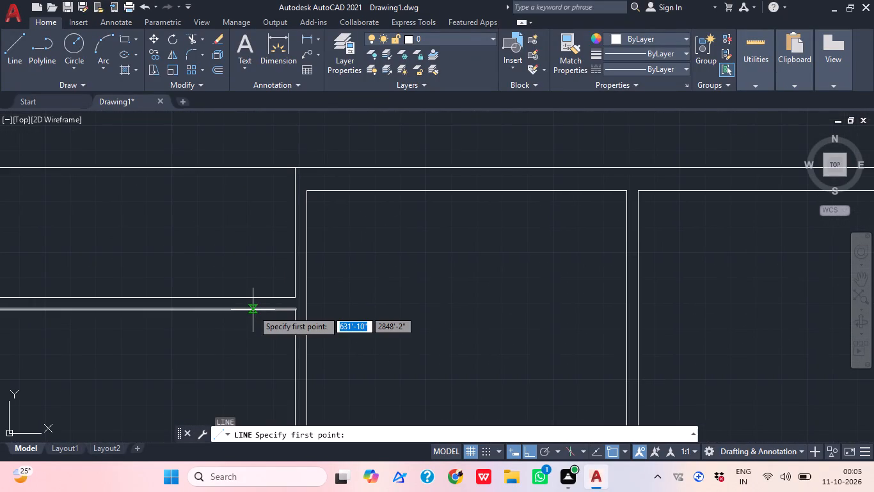
text(tk)
key(Return)
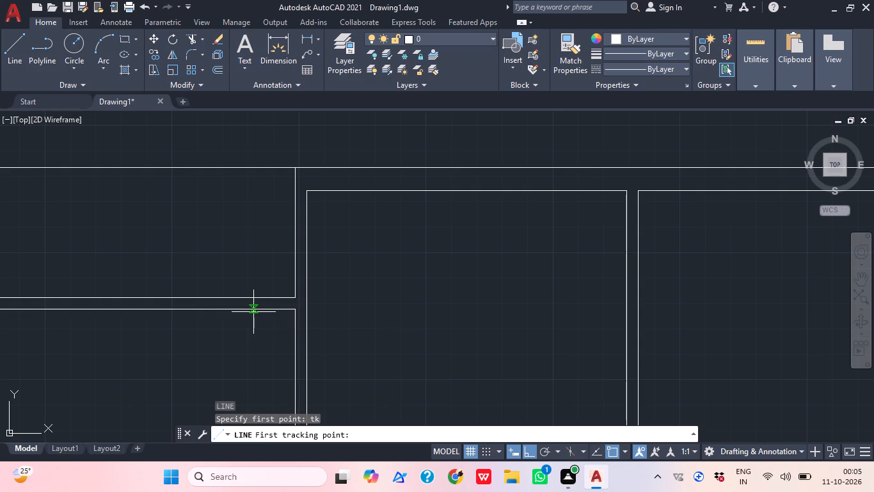
click(289, 298)
text(6")
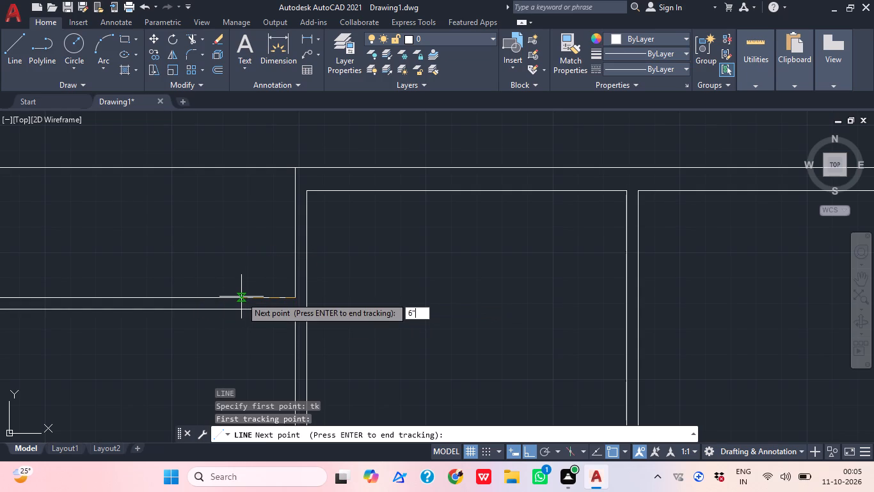
key(Return)
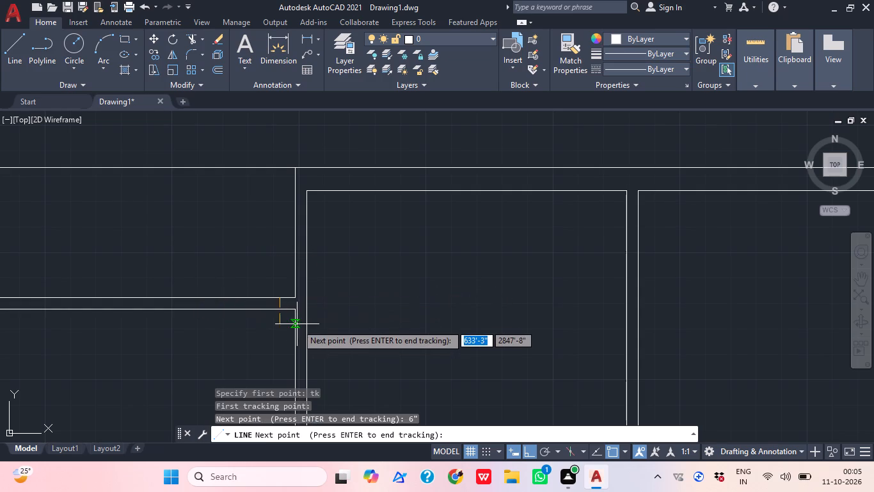
scroll(297, 324, up, 2)
key(Return)
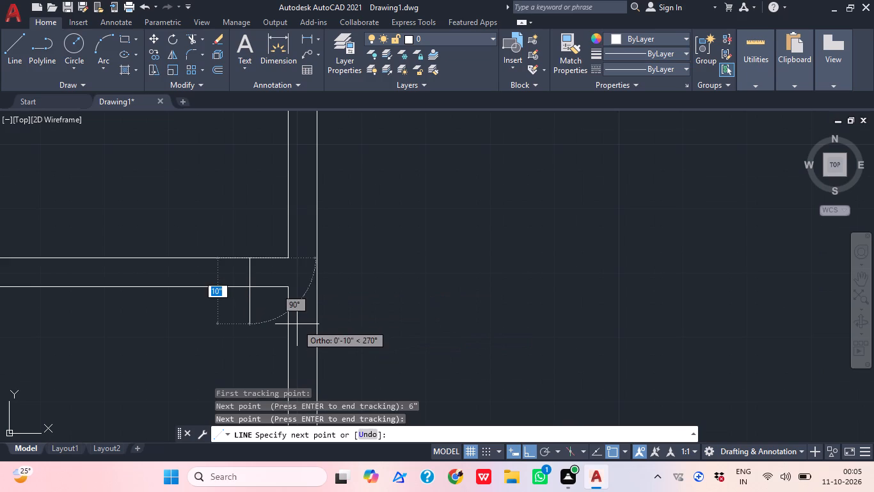
click(248, 290)
key(Escape)
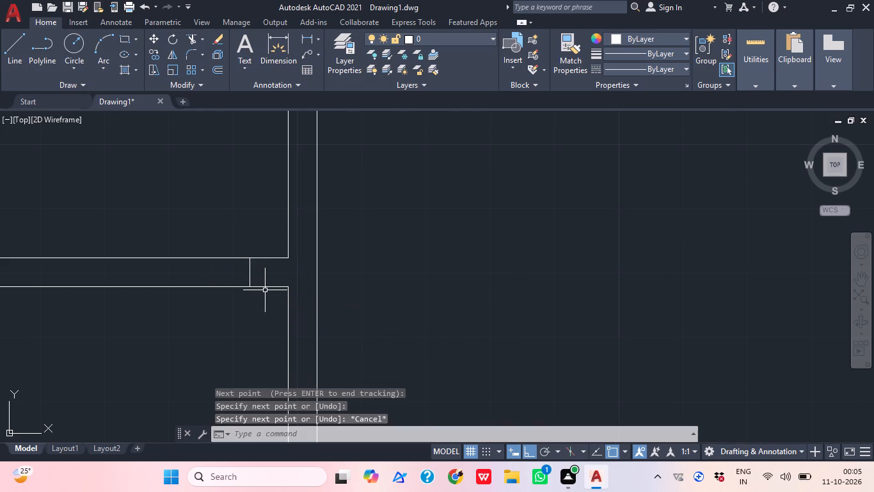
Offset the jamb line 2'6" to the left to mark the door opening's other side.
key(o)
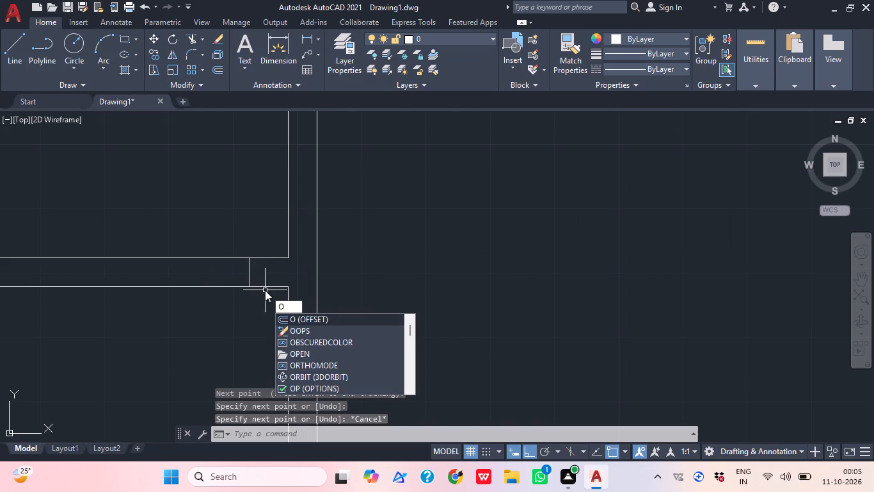
key(Return)
text(2')
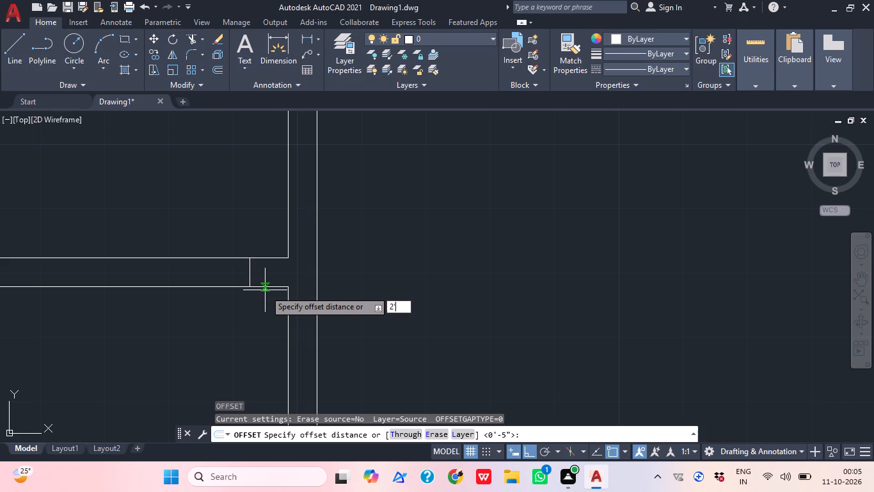
key(6)
key(shift+quotedbl)
key(Return)
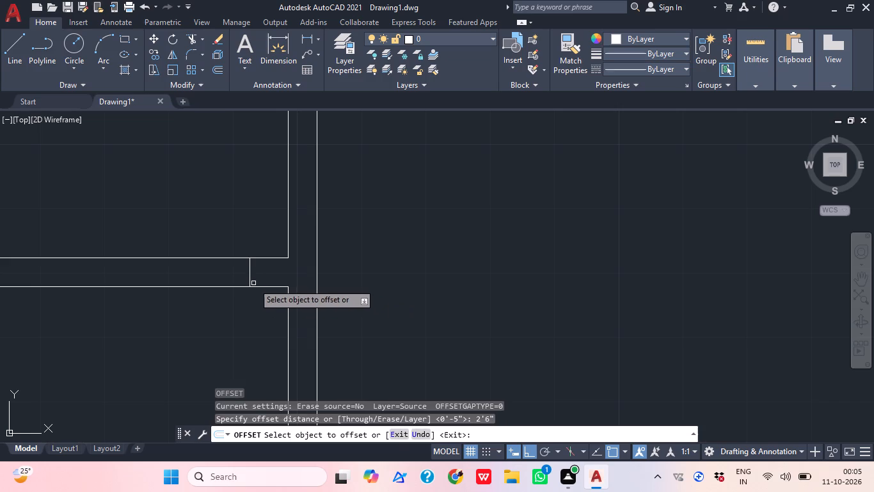
click(248, 263)
click(169, 295)
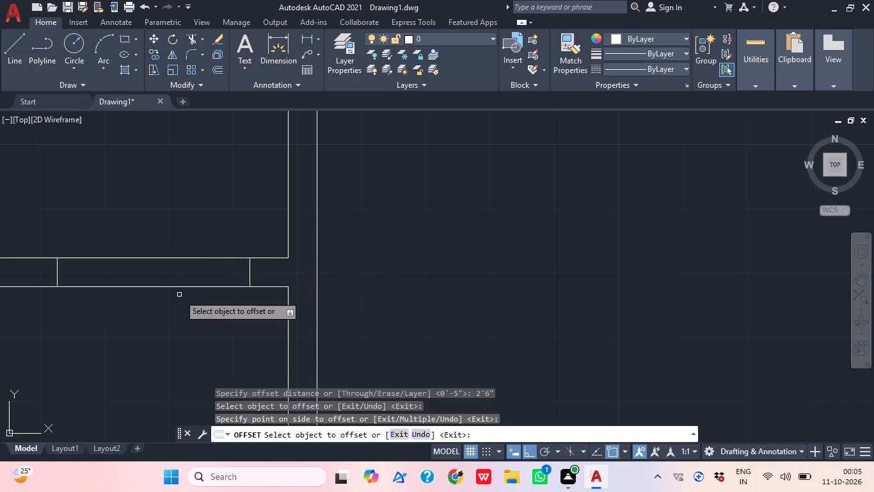
Trim both partition lines between the two jamb lines to open the doorway between the upper-left rooms.
middle_drag(264, 266, 335, 295)
key(Escape)
text(tr)
key(space)
click(292, 255)
click(186, 362)
scroll(362, 238, down, 3)
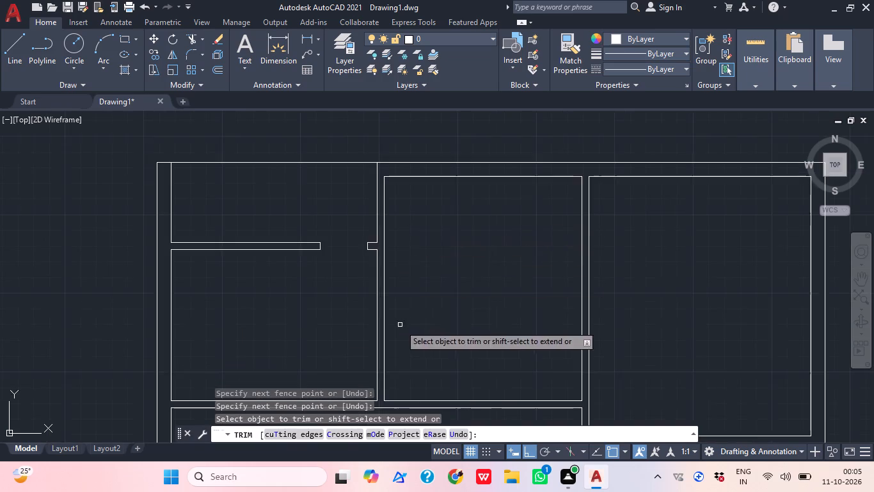
scroll(400, 325, down, 1)
middle_drag(395, 325, 354, 288)
key(Escape)
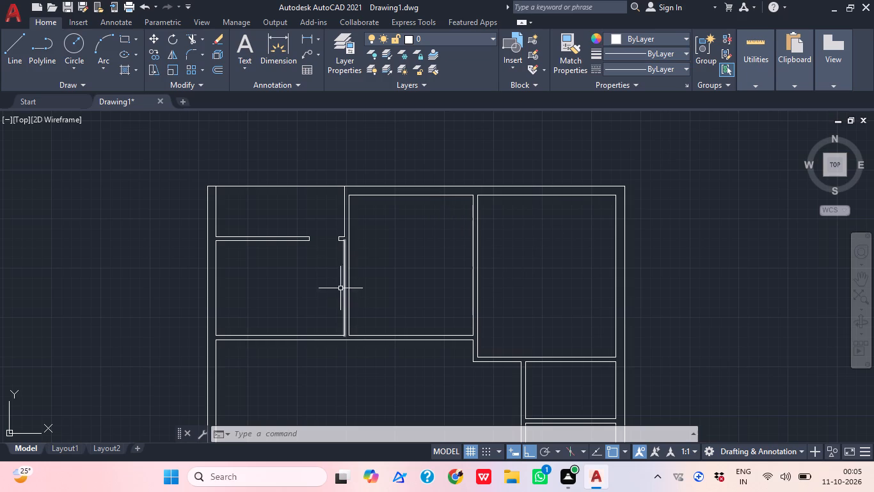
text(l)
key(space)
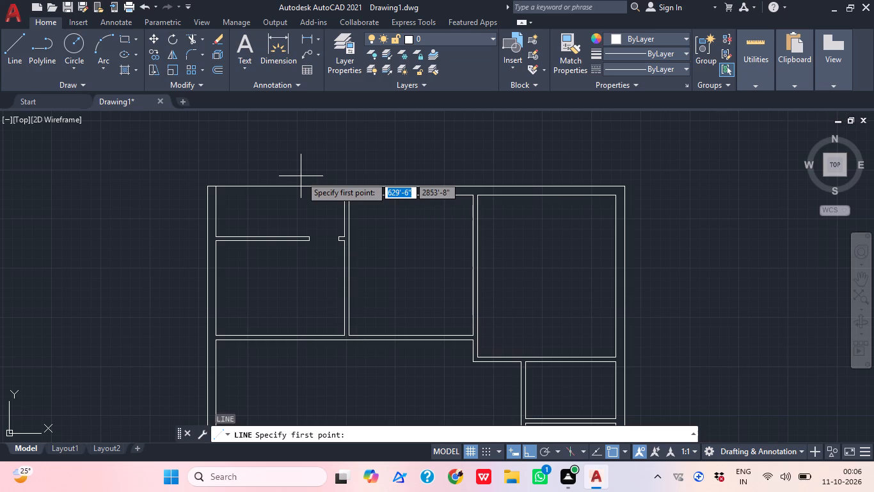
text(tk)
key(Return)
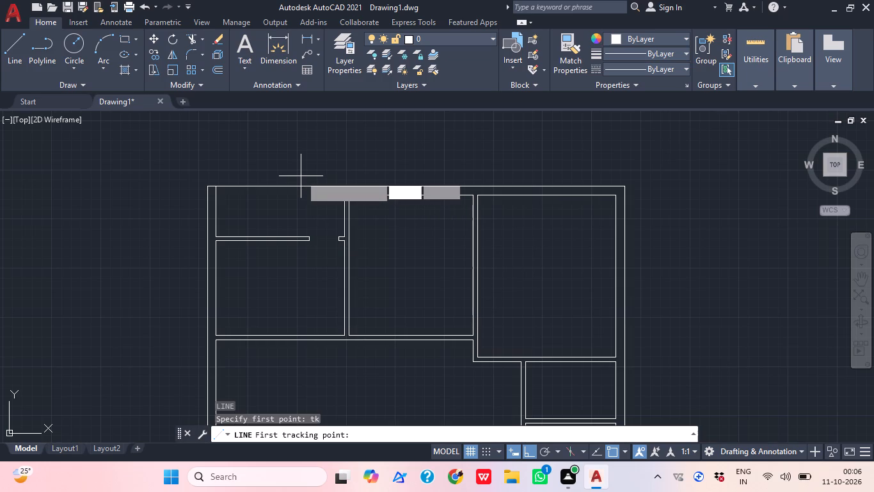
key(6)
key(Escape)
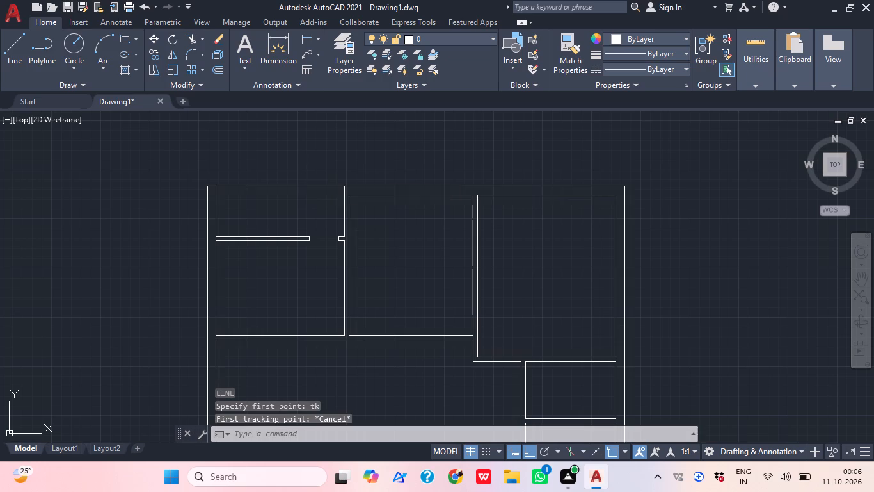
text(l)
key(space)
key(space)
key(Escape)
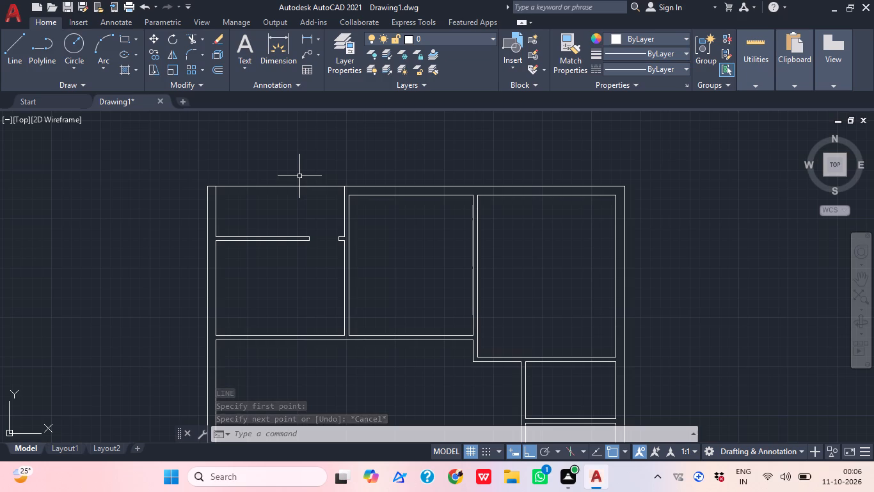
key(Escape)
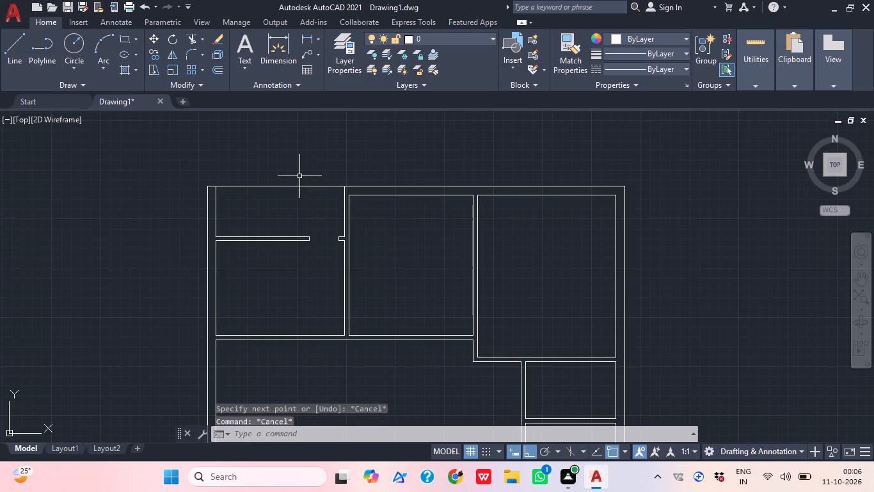
Draw a jamb line across the partition below the second upper-left room, tracked 6" left of the room's lower-right corner.
key(l)
key(Return)
text(tk)
key(Return)
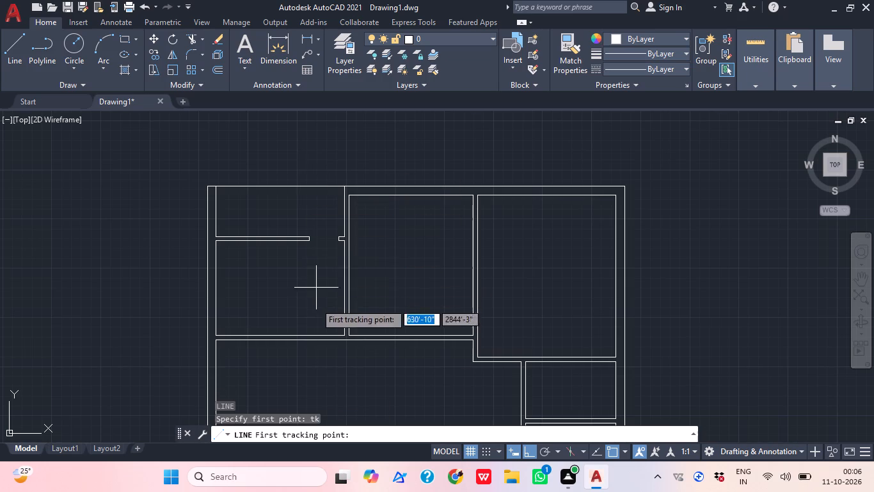
scroll(330, 366, up, 2)
click(359, 291)
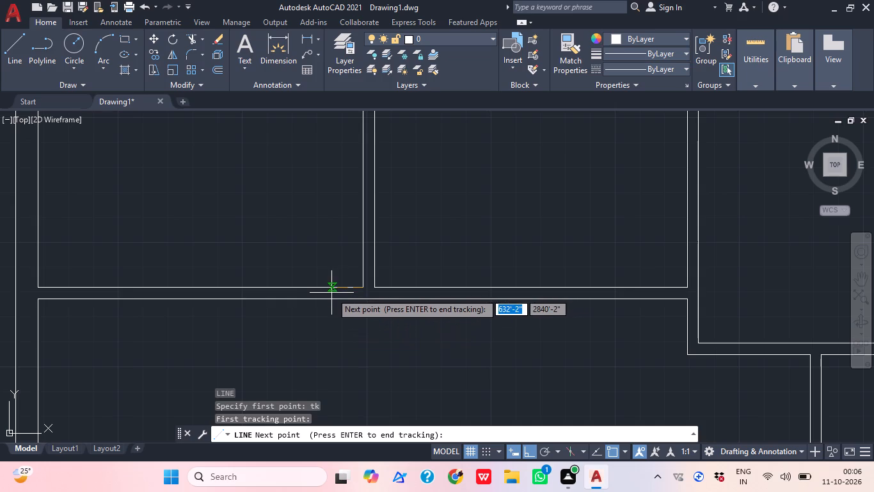
key(6)
key(shift+quotedbl)
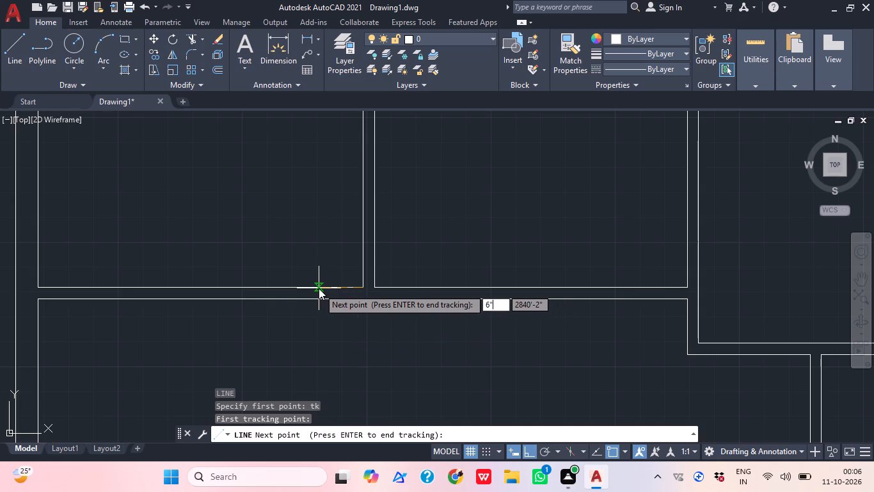
key(Return)
key(Return)
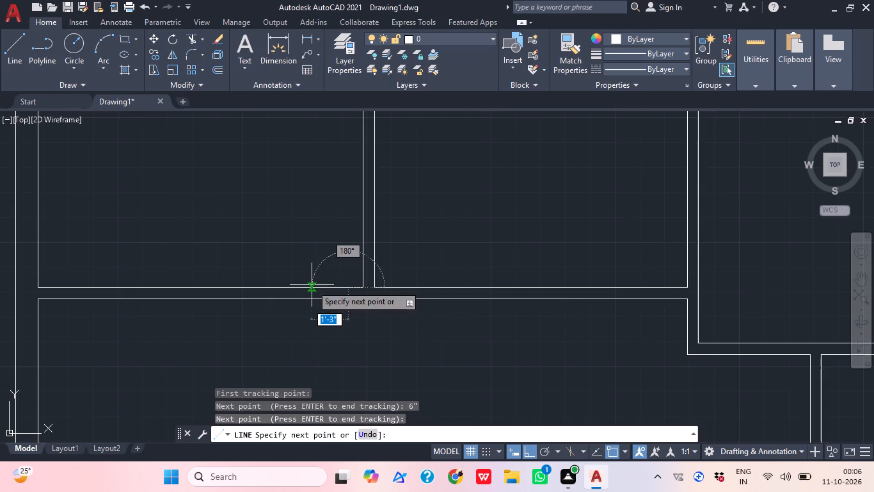
scroll(351, 303, up, 2)
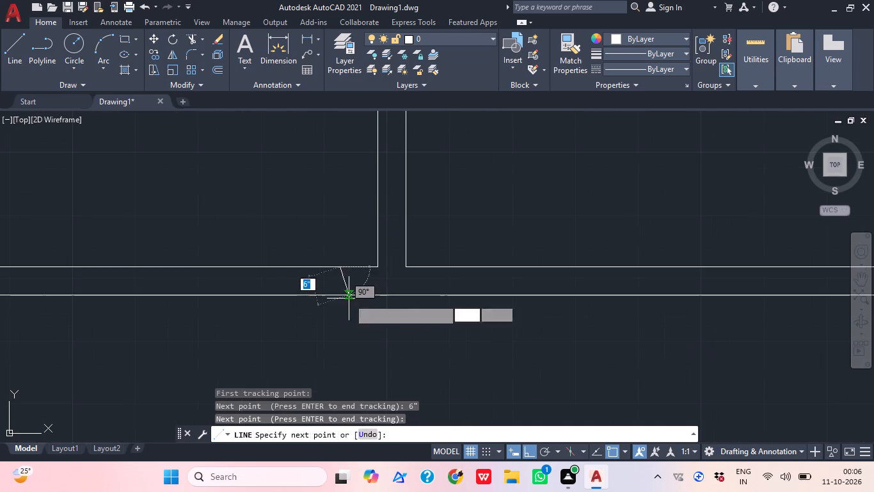
click(346, 297)
middle_drag(386, 301, 392, 322)
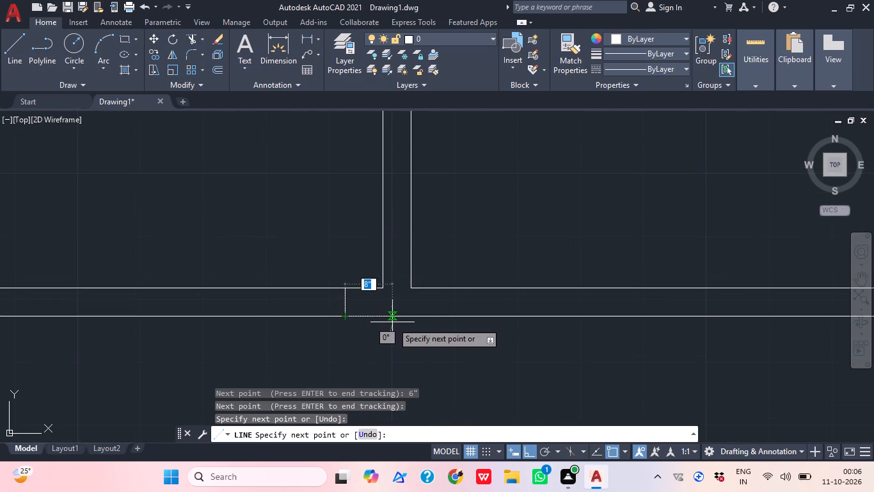
key(Escape)
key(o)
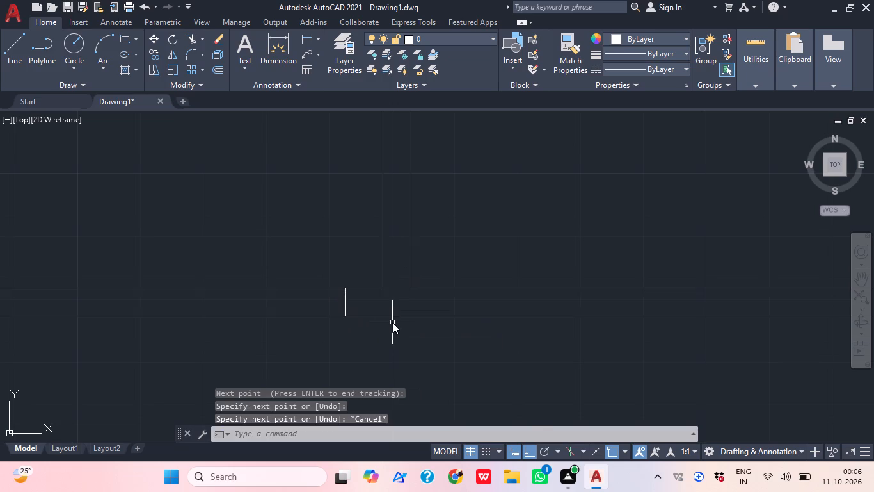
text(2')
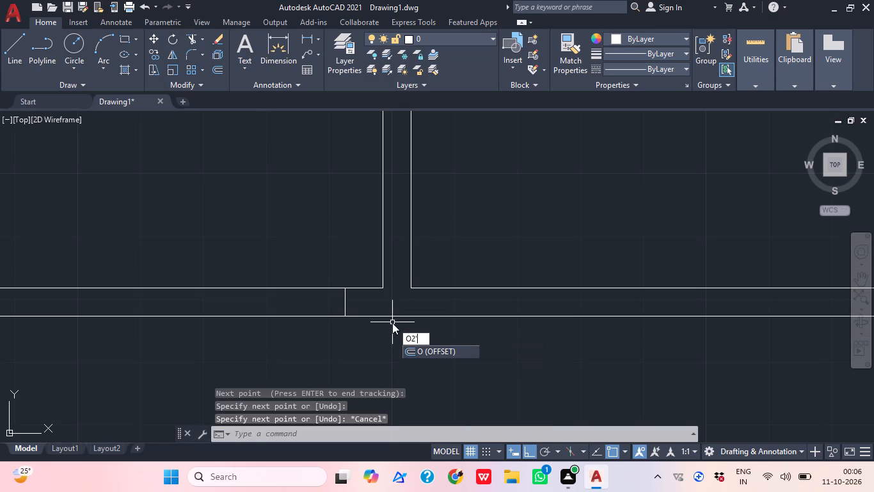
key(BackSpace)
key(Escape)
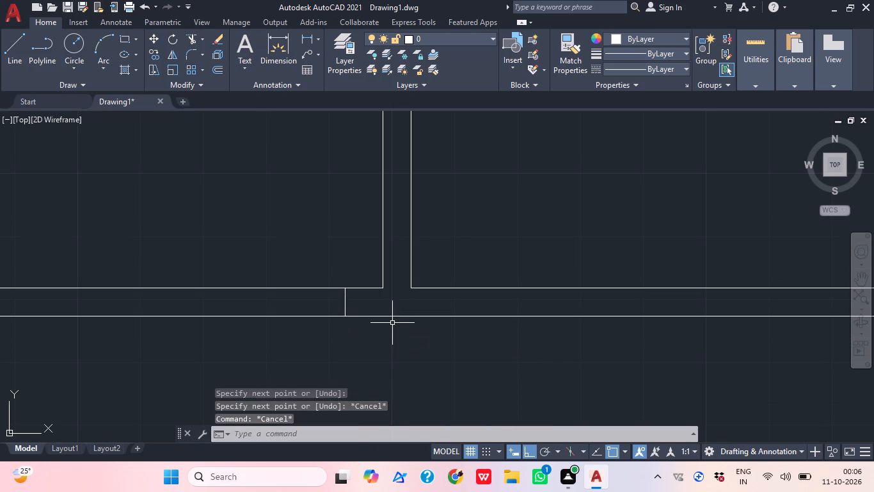
Offset the jamb line below the second upper-left room 2'6" to the left to mark the door opening's other side.
key(o)
key(Return)
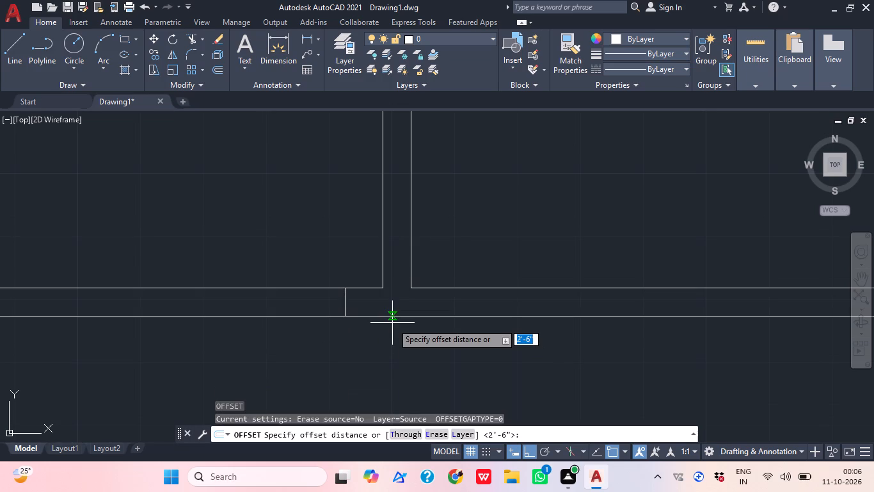
text(2')
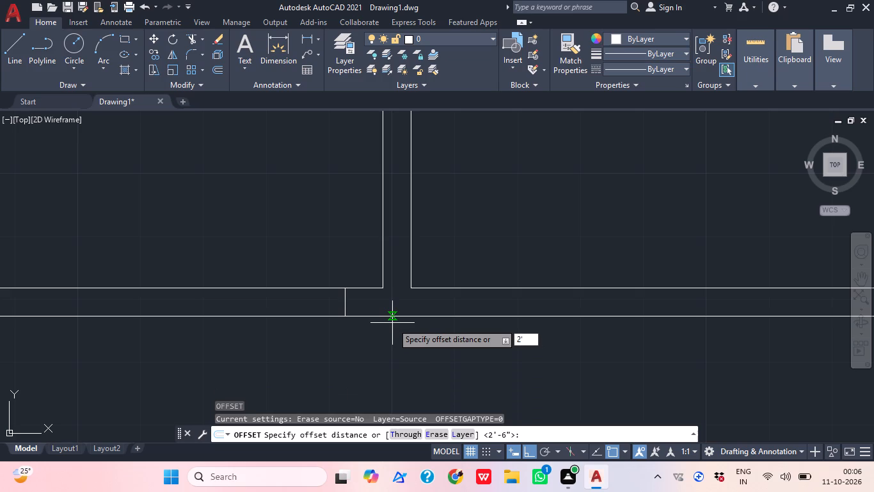
text(6")
key(Return)
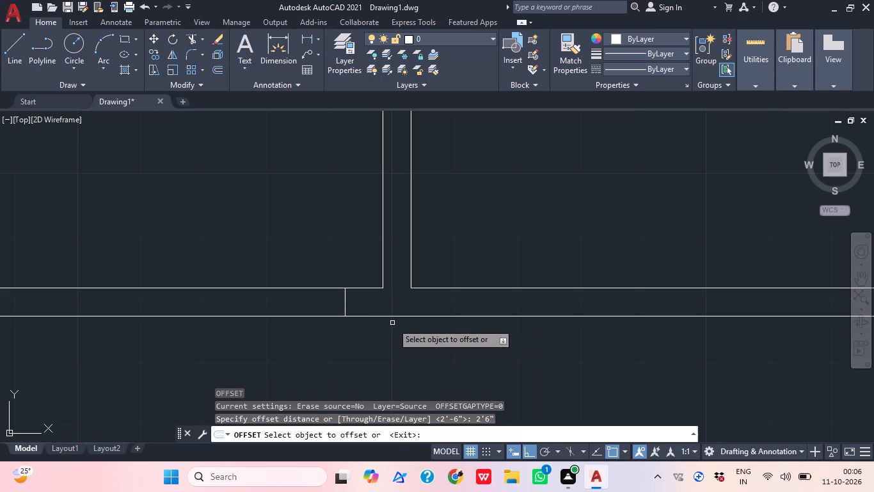
click(346, 300)
click(315, 300)
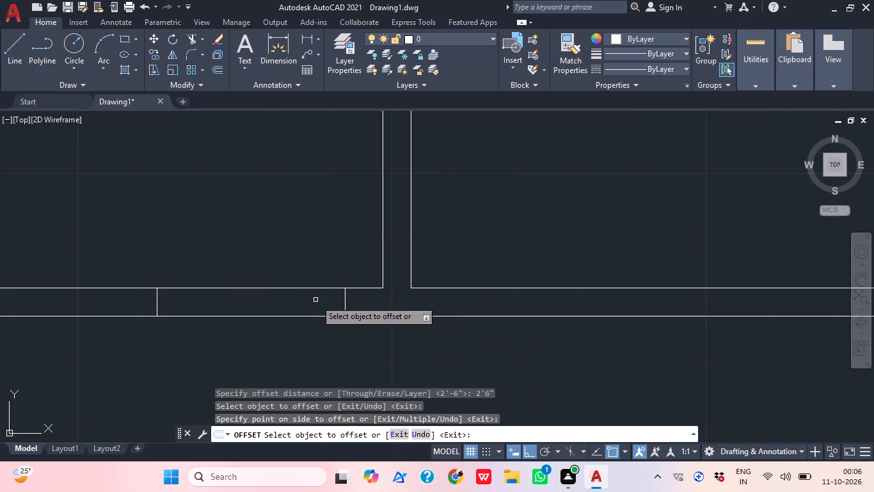
scroll(322, 300, down, 1)
middle_drag(322, 300, 330, 306)
key(Escape)
Trim both partition lines between the two jamb lines to open the doorway below the second upper-left room.
text(tr)
key(space)
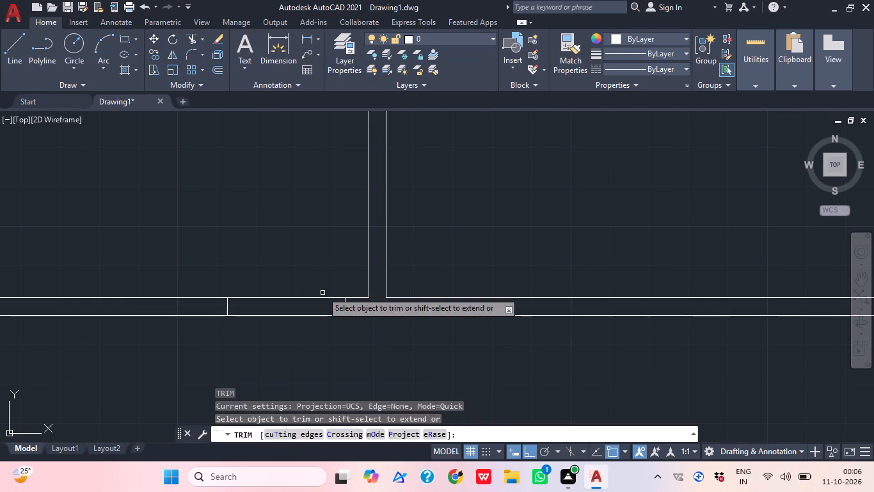
click(320, 289)
click(312, 343)
scroll(343, 300, down, 2)
key(Escape)
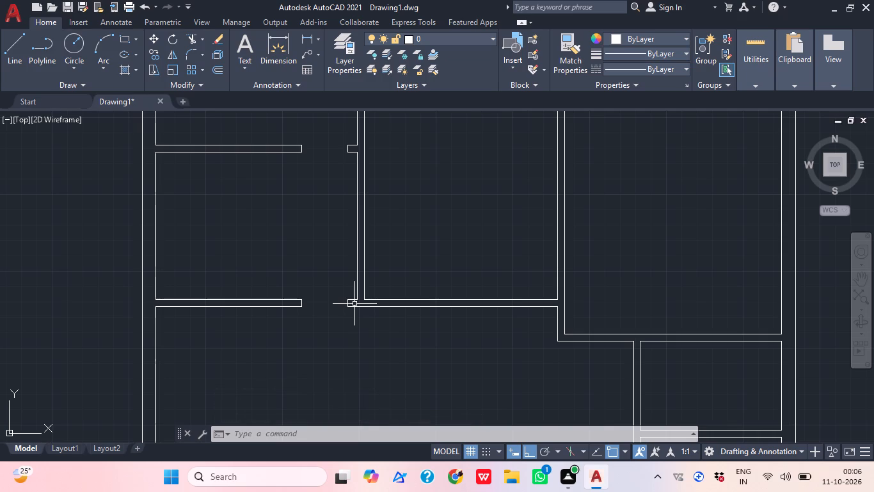
Draw a jamb line across the partition below the middle room, tracked 6" left of the room's lower-right corner.
middle_drag(555, 315, 520, 324)
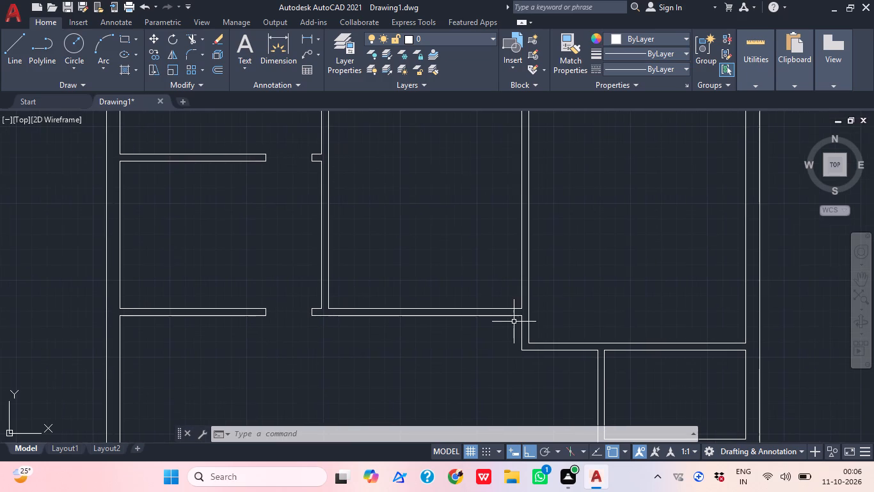
key(l)
key(space)
text(tl)
key(BackSpace)
key(k)
key(Return)
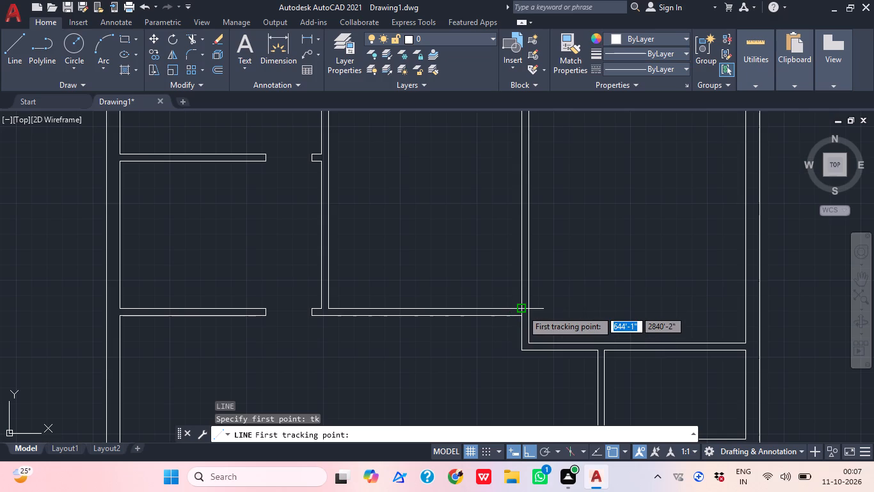
scroll(522, 310, up, 2)
click(516, 309)
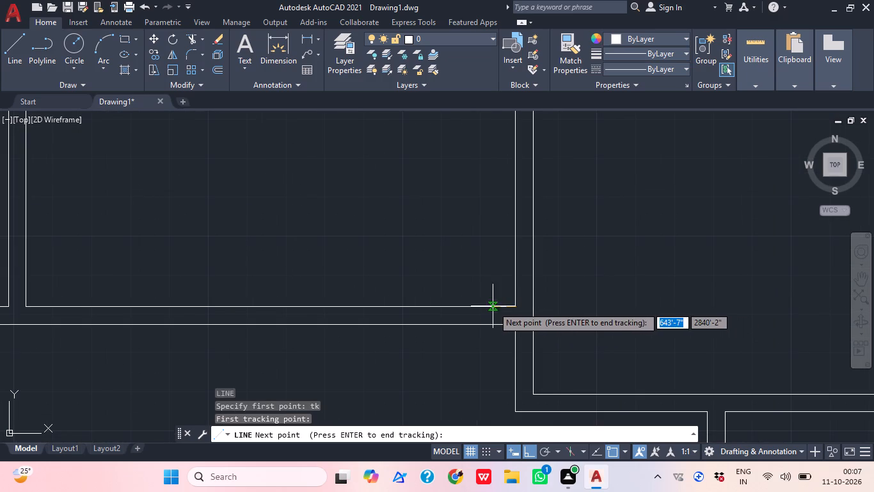
text(6")
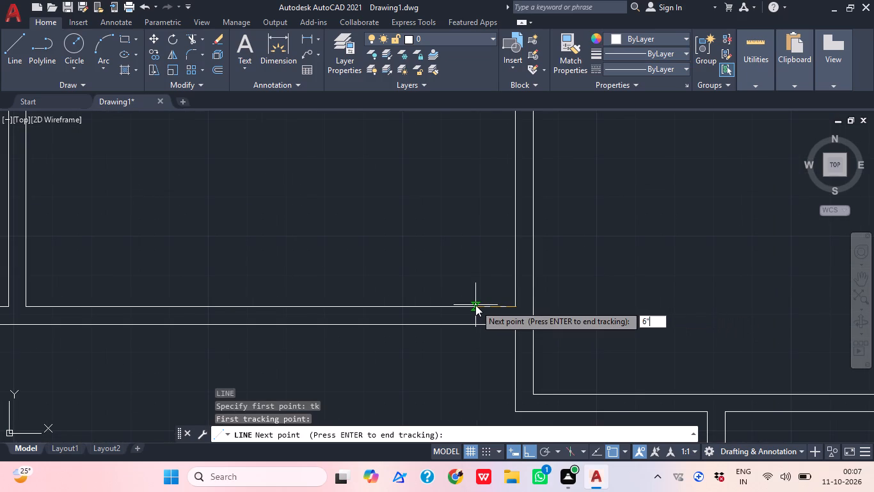
key(Return)
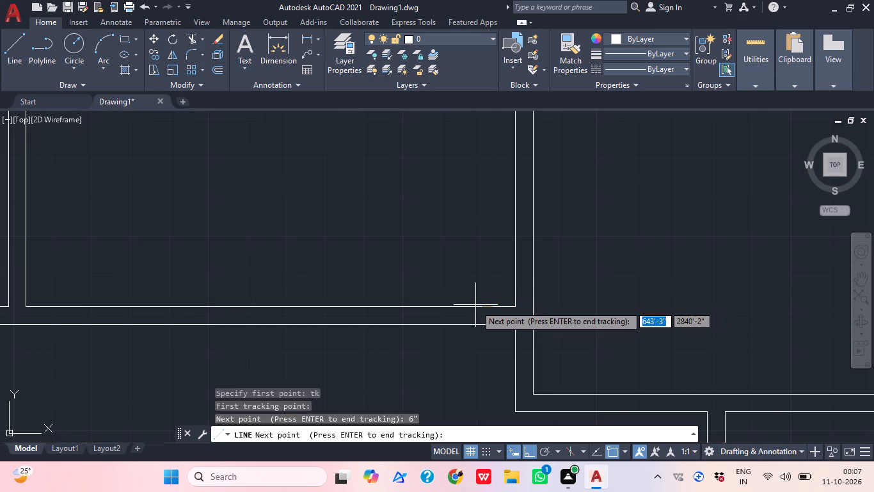
key(Return)
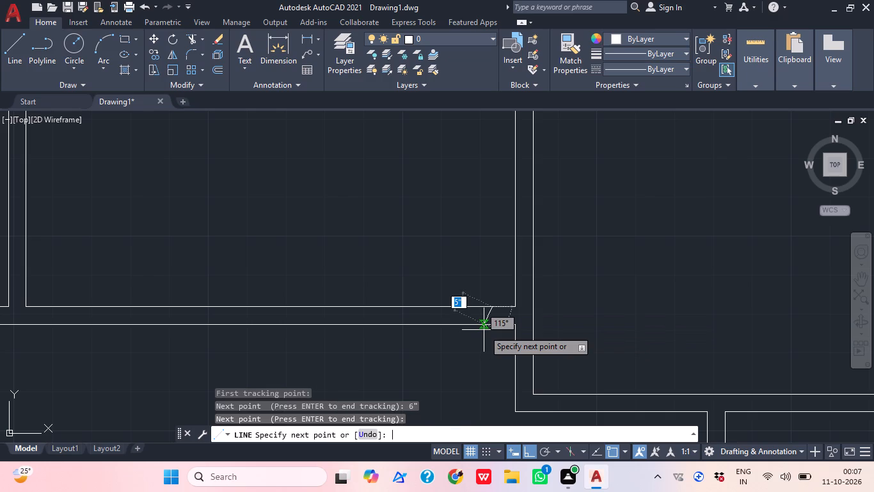
scroll(484, 330, up, 3)
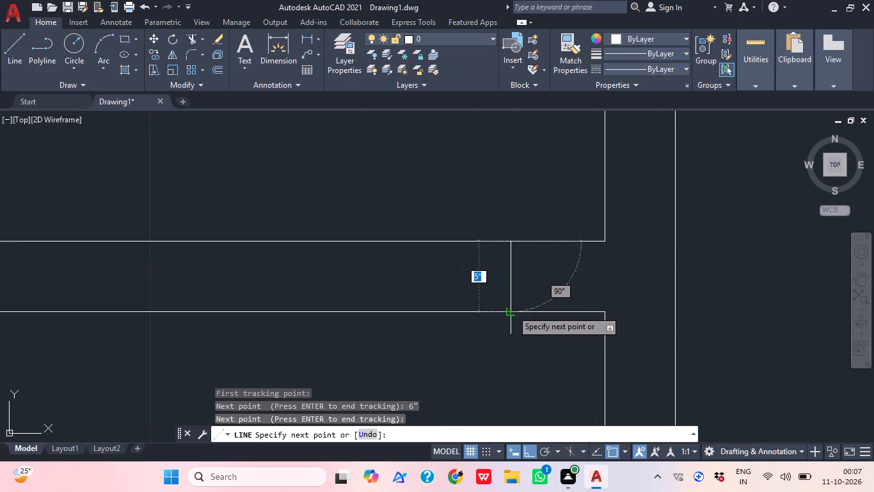
click(512, 310)
middle_drag(569, 283, 562, 304)
key(Escape)
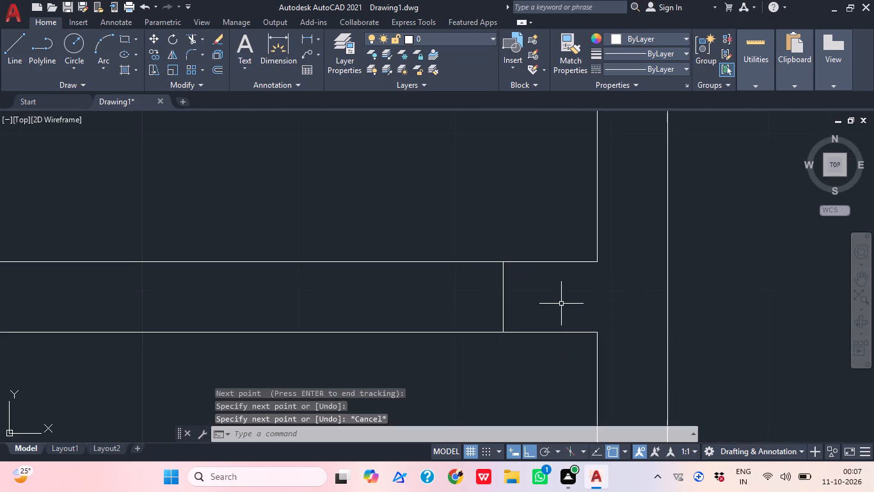
Offset the middle room's jamb line 3'6" to the left to mark the door opening's other side.
key(o)
key(Return)
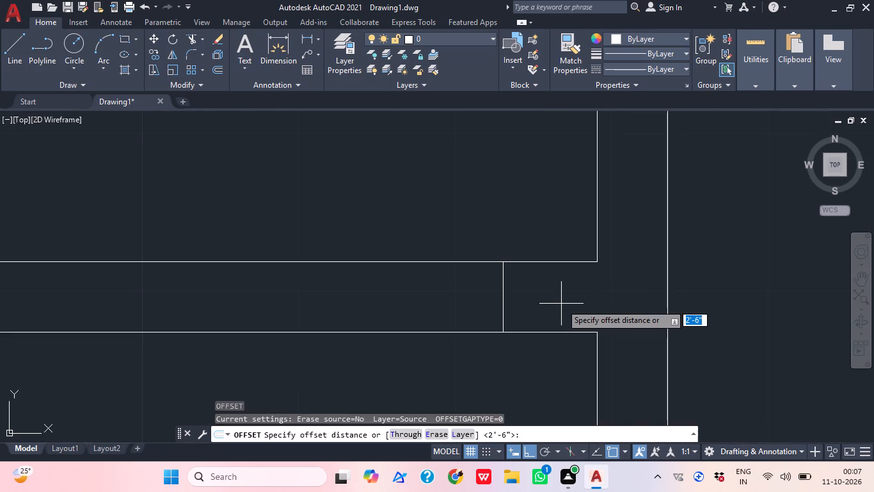
text(3'6")
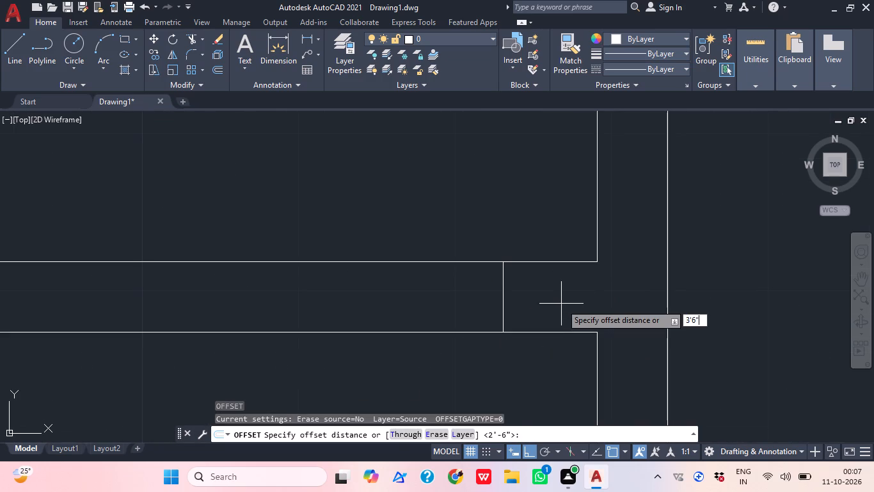
key(Return)
scroll(576, 242, down, 2)
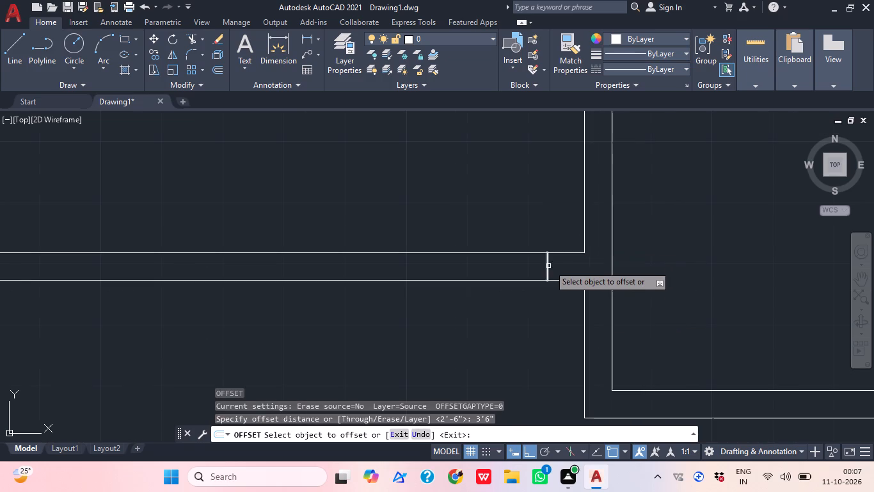
click(548, 265)
click(491, 271)
middle_drag(522, 295, 525, 303)
scroll(523, 297, down, 1)
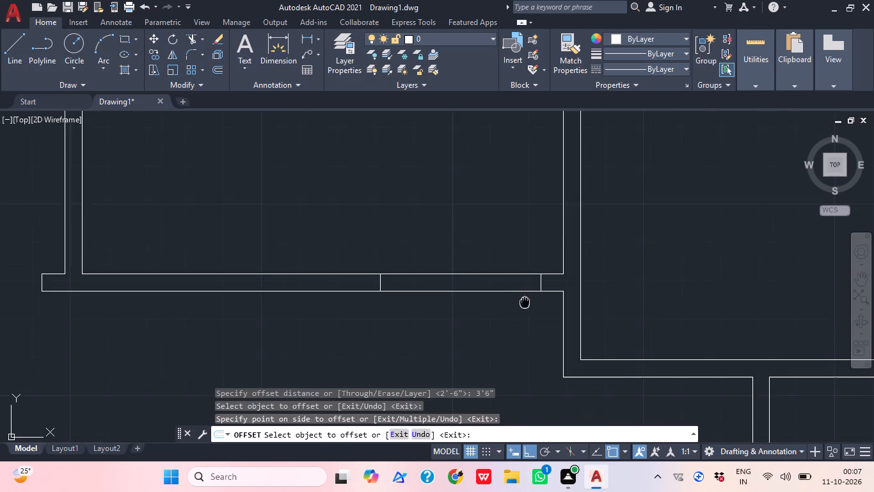
middle_drag(525, 303, 527, 306)
scroll(527, 306, up, 1)
key(Escape)
Trim both partition lines between the two jamb lines to open the doorway below the middle room.
key(t)
text(r)
key(space)
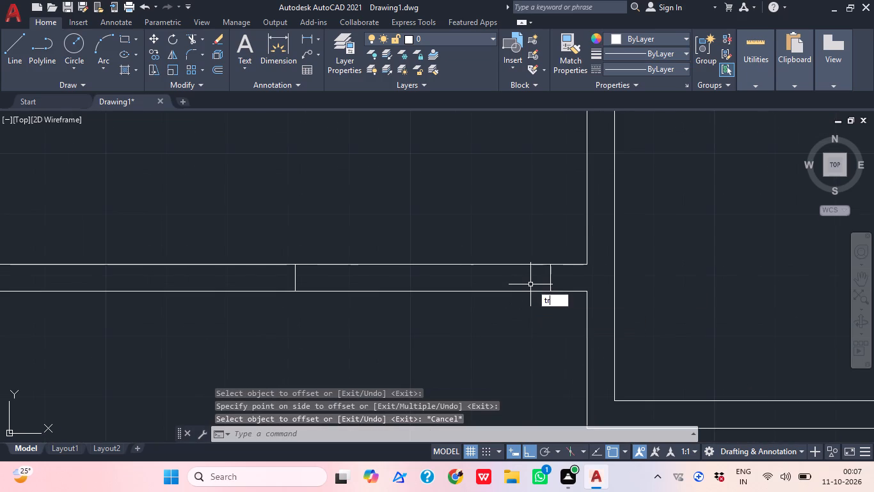
drag(458, 217, 457, 223)
click(419, 329)
scroll(466, 259, down, 2)
middle_drag(587, 292, 557, 315)
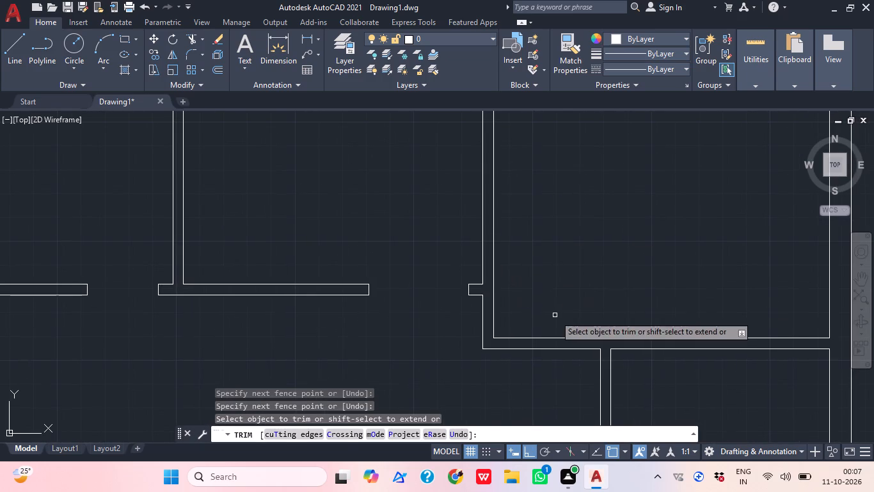
key(Escape)
Draw a jamb line across the partition below the right-hand room, tracked 6" right of the room's lower-left corner.
middle_drag(563, 341, 533, 349)
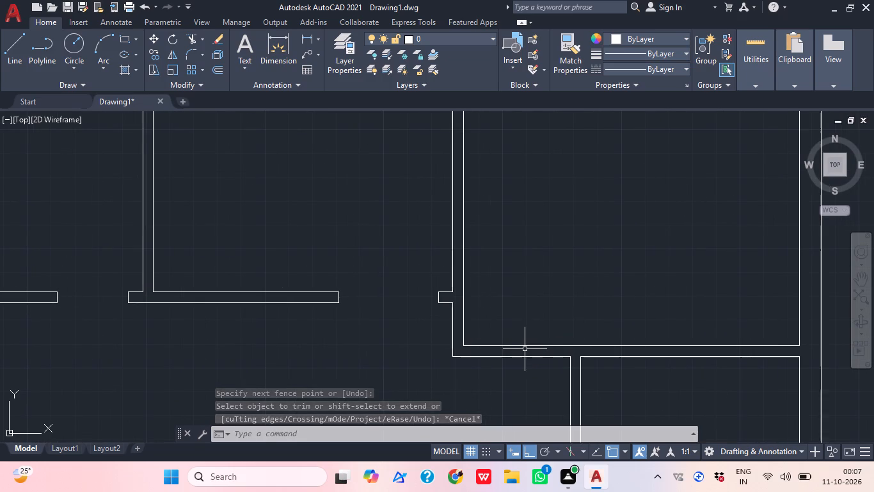
key(l)
key(Return)
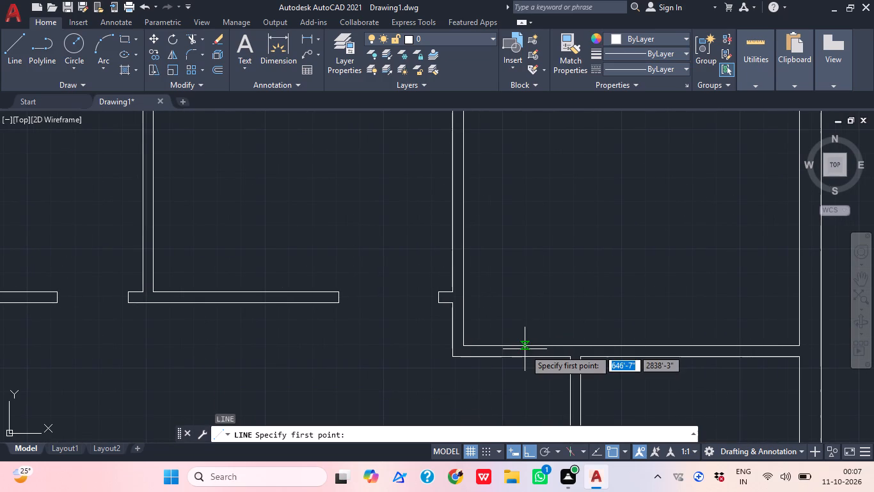
key(t)
key(k)
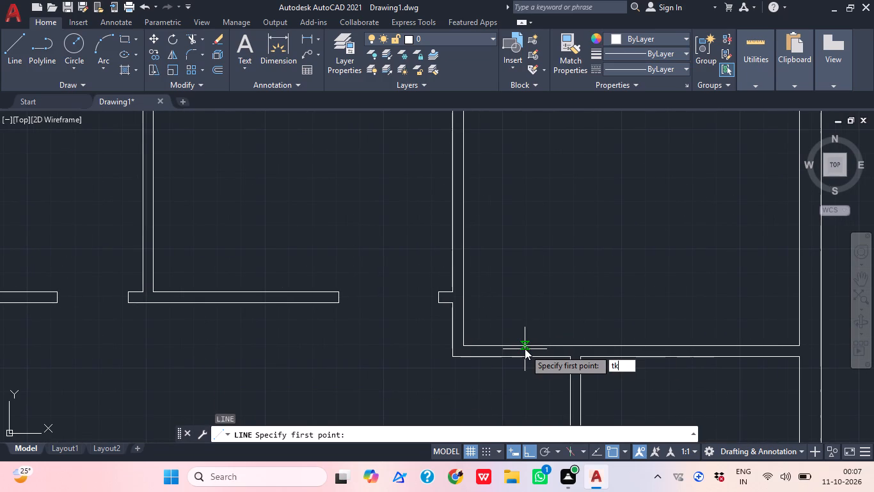
key(Return)
scroll(441, 372, up, 2)
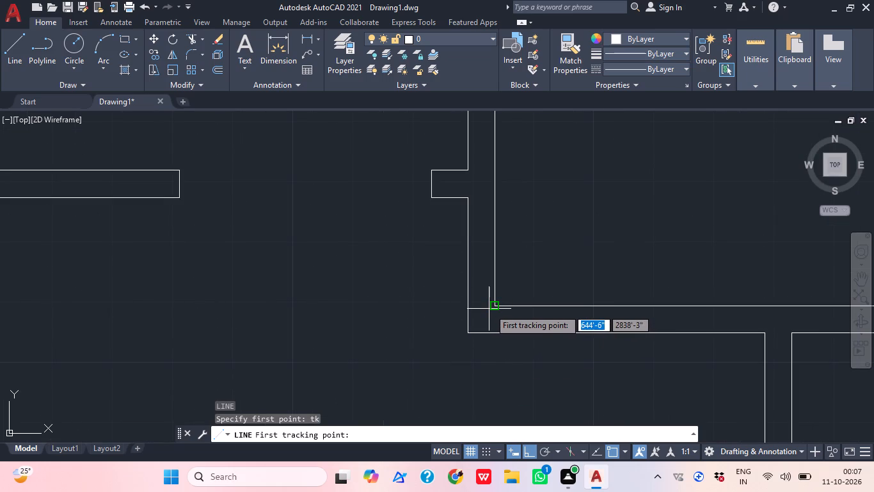
click(495, 307)
key(6)
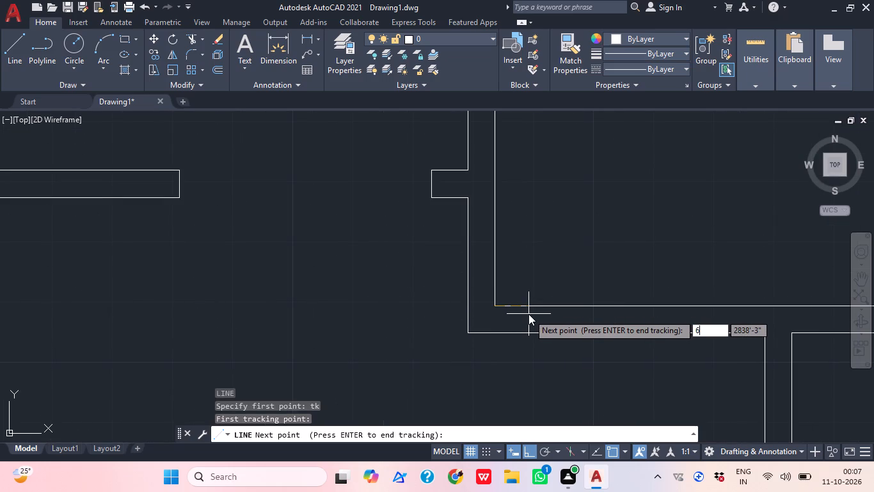
key(shift+quotedbl)
key(Return)
key(Return)
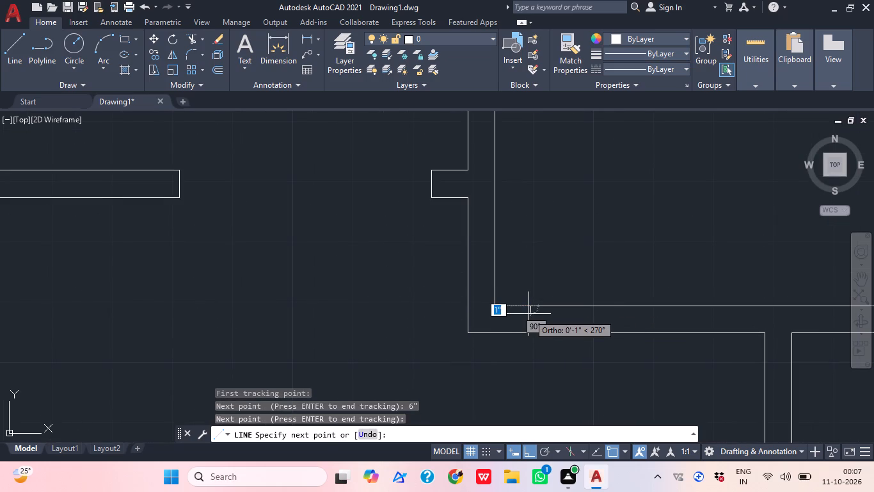
click(530, 331)
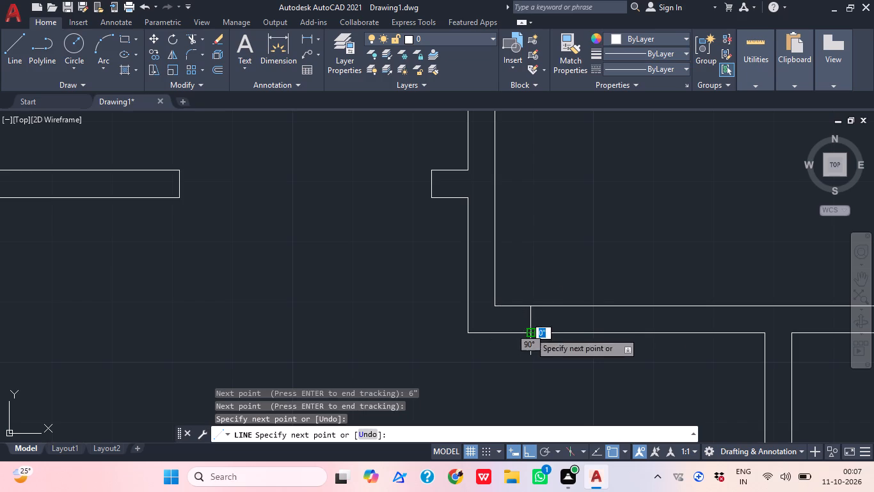
middle_drag(576, 325, 497, 330)
key(Escape)
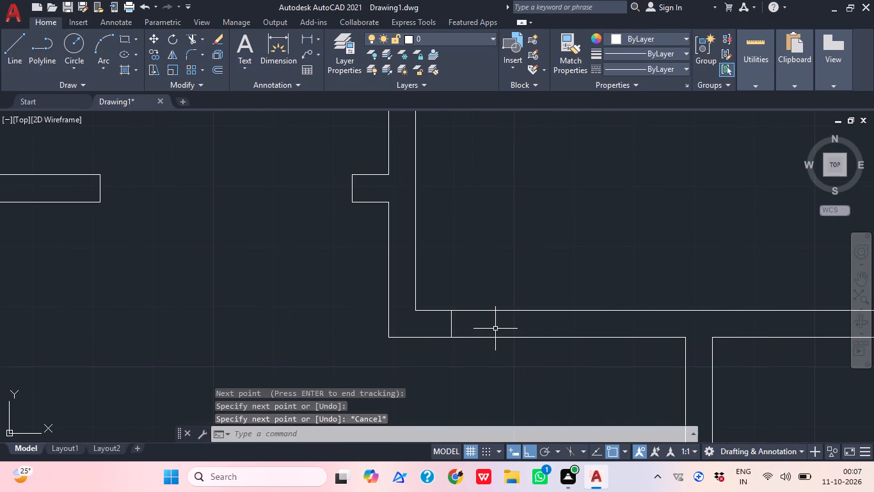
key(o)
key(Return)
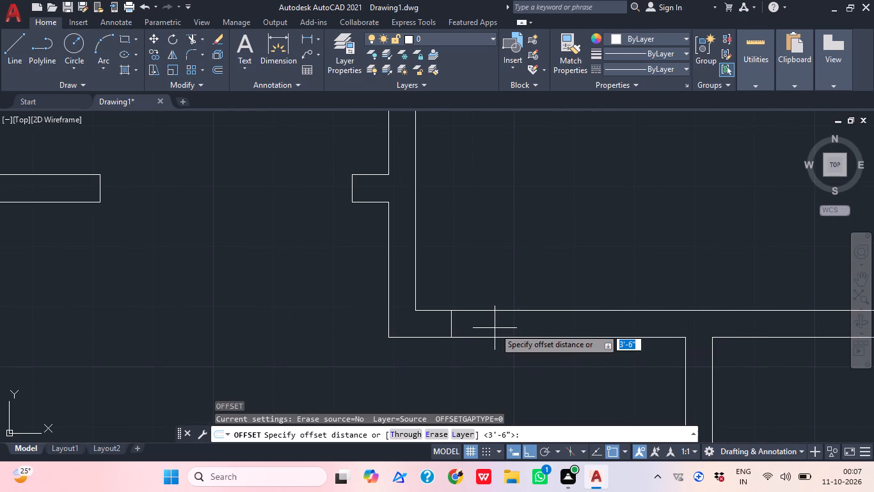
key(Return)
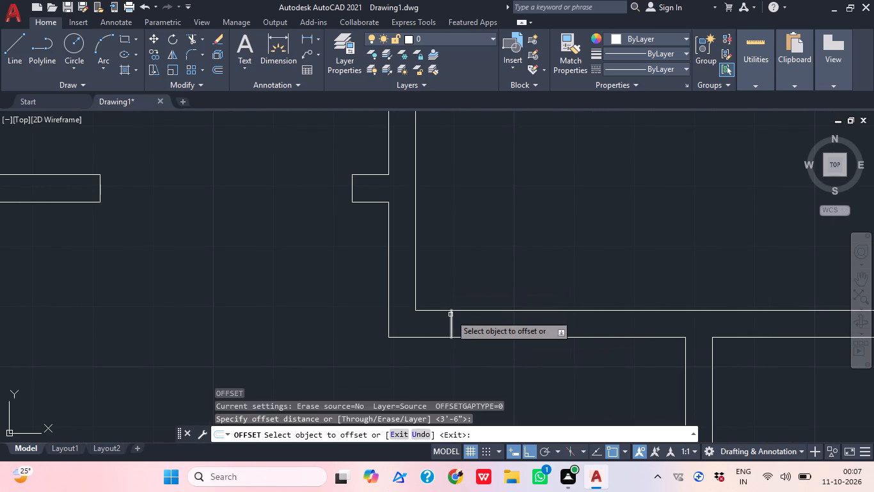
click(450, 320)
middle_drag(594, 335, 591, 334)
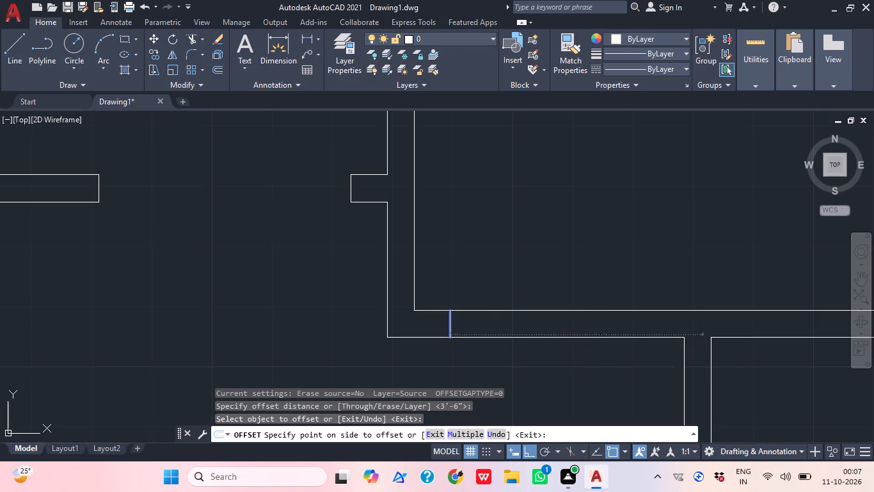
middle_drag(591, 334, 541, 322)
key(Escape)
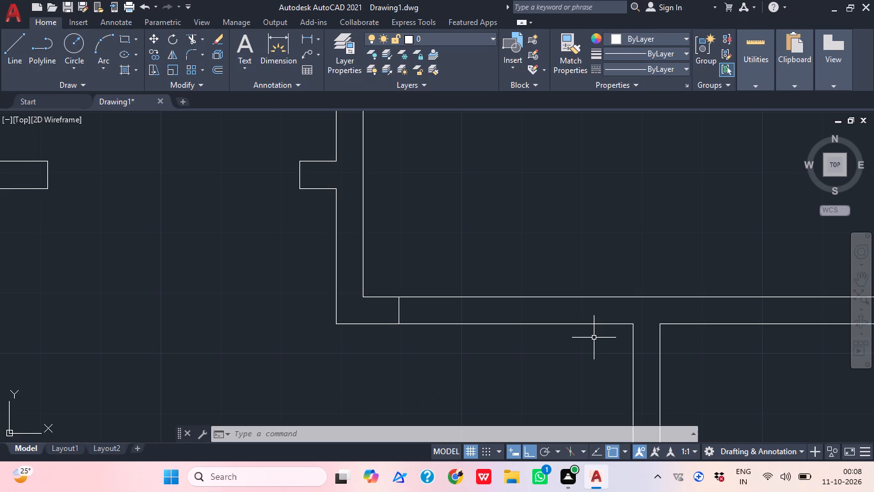
Offset the right-hand room's jamb line 3' to the right to mark the door opening's other side.
key(l)
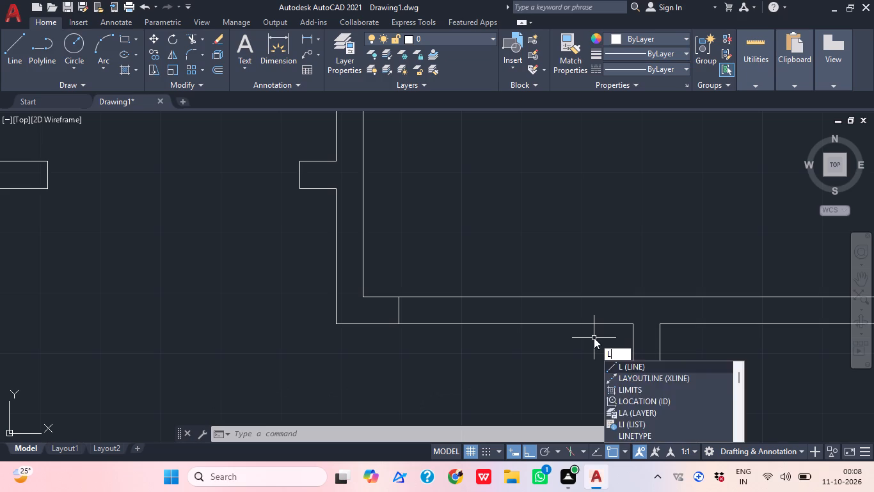
key(Escape)
key(o)
key(Return)
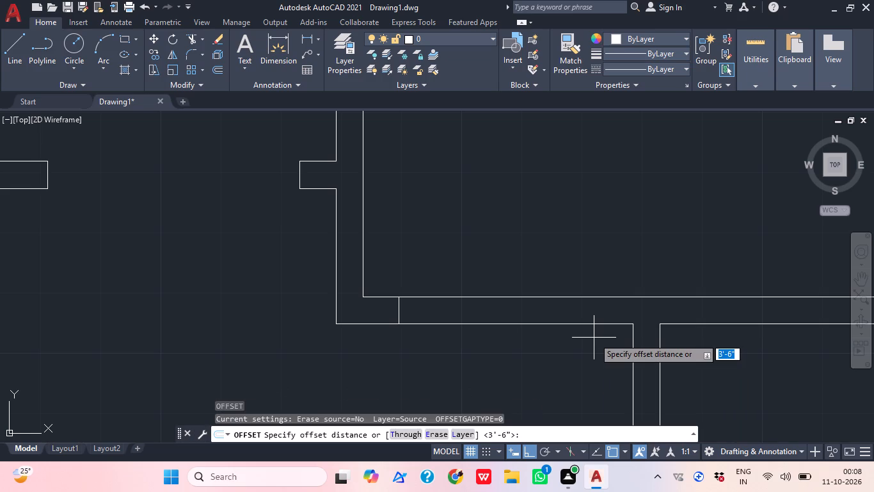
text(3')
key(Return)
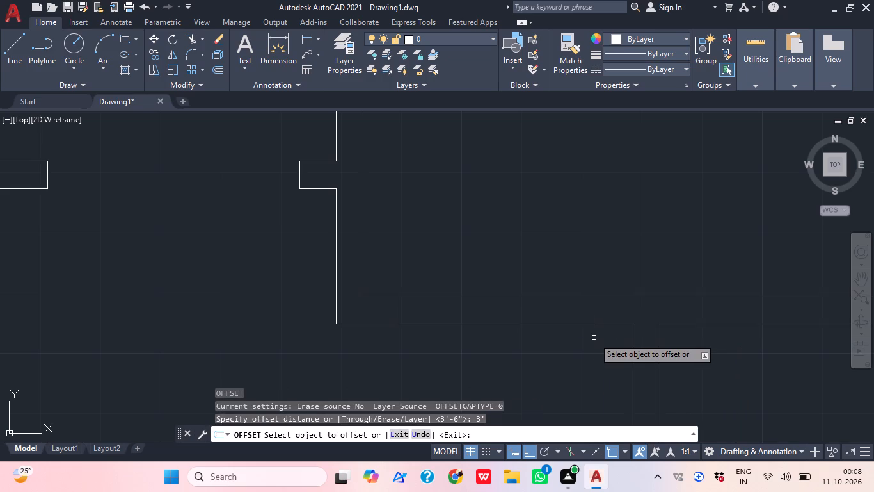
click(399, 311)
click(524, 326)
middle_drag(541, 324, 516, 330)
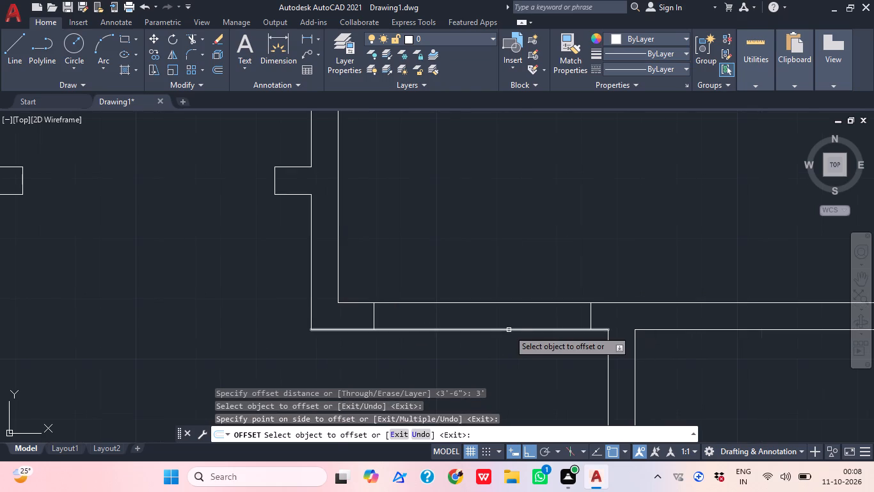
Trim both partition lines between the two jamb lines to open the doorway below the right-hand room.
key(Escape)
text(tr)
key(space)
drag(492, 352, 492, 345)
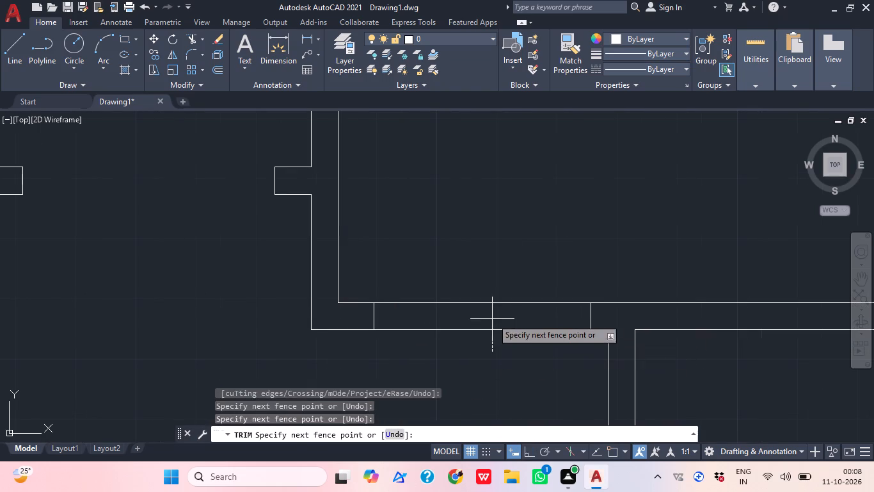
click(487, 290)
scroll(500, 281, down, 3)
middle_drag(602, 318, 551, 300)
key(Escape)
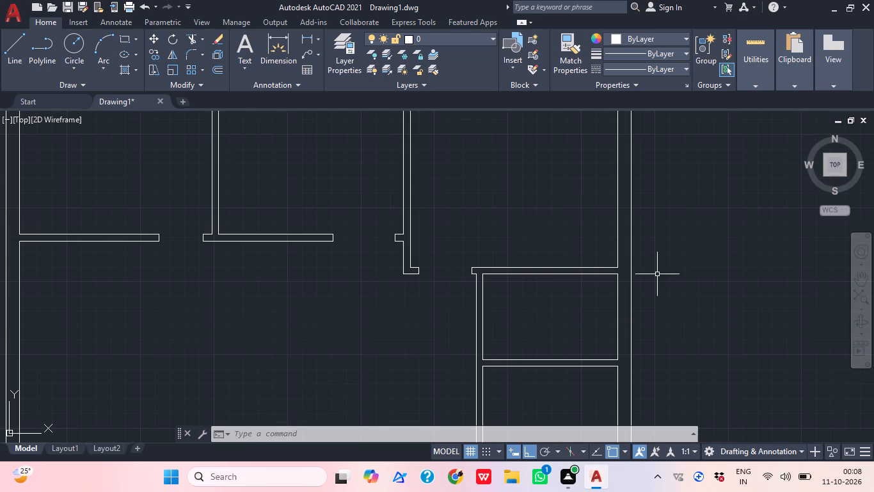
Draw a jamb line across the partition above the upper small room, tracked 6" right of that room's upper-left inner corner.
middle_drag(614, 291, 576, 299)
key(l)
key(space)
text(tk)
key(Return)
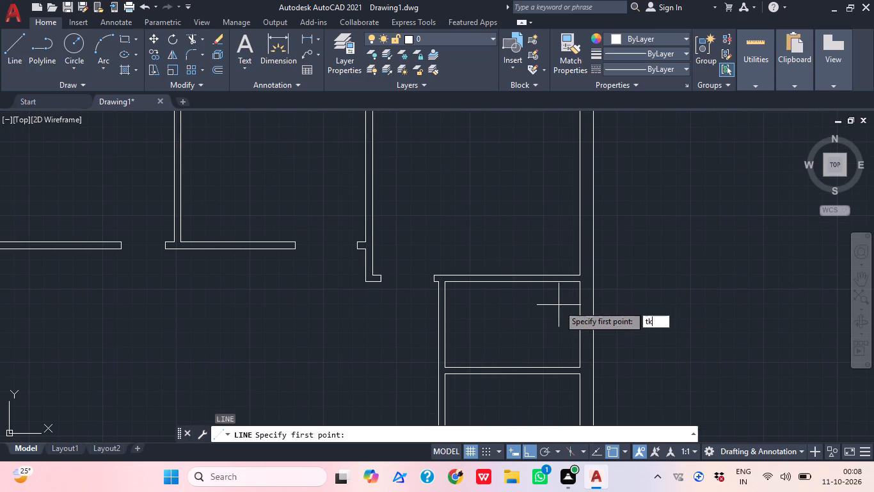
scroll(441, 290, up, 4)
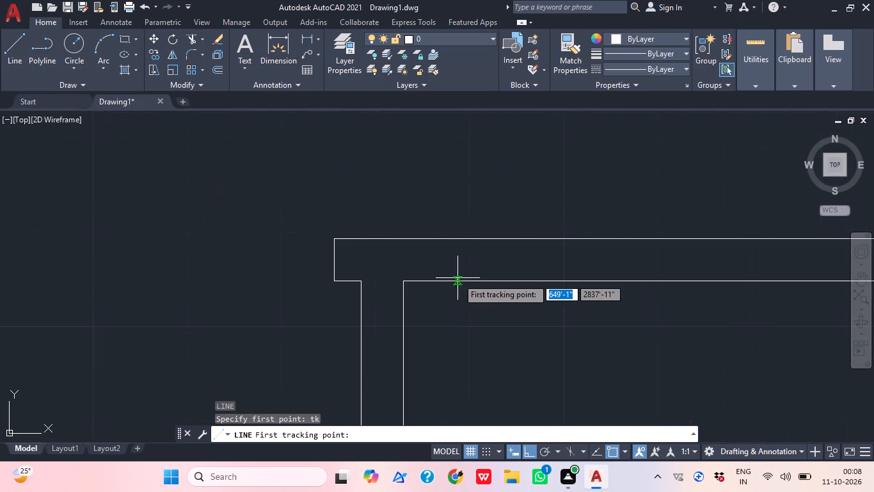
click(404, 280)
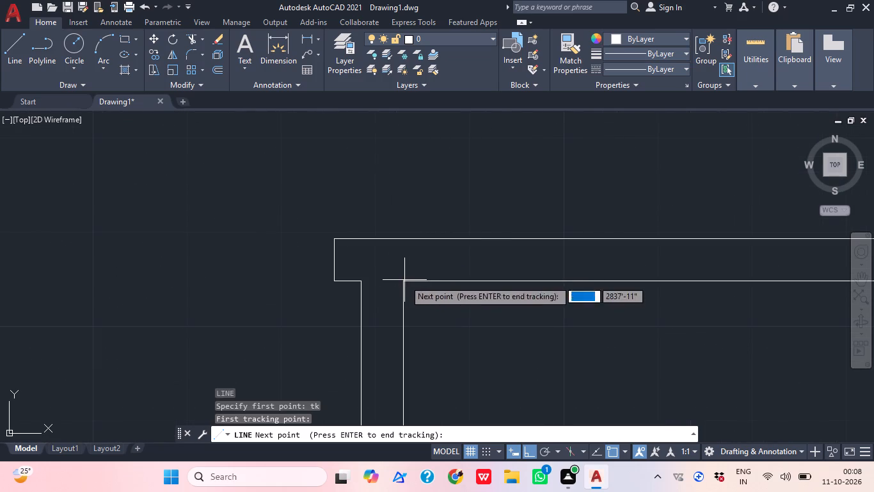
text(6")
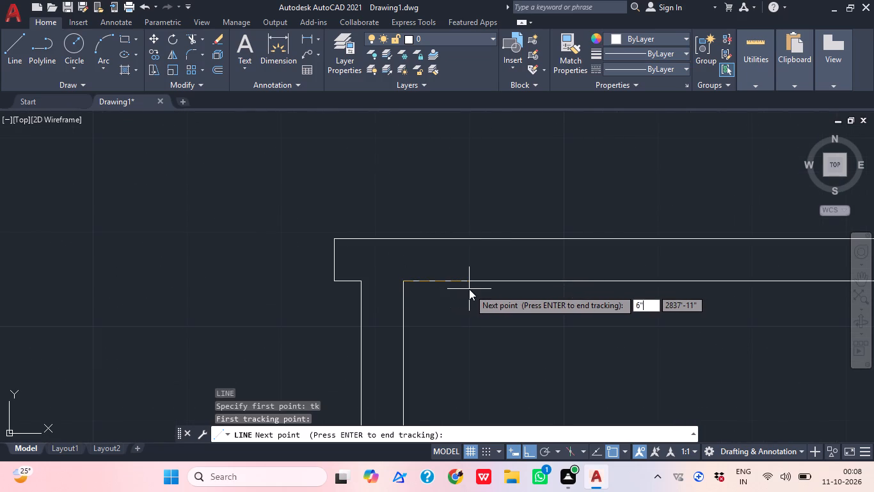
key(Return)
key(Return)
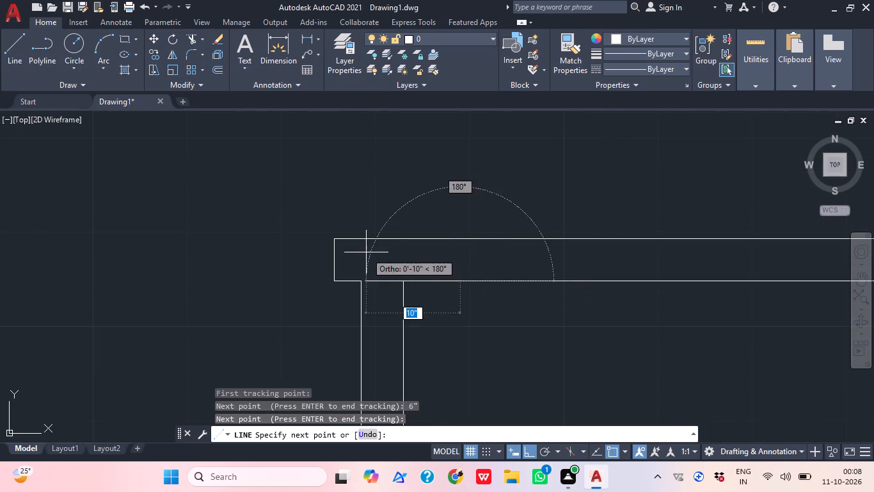
click(464, 236)
middle_drag(493, 249, 430, 252)
key(Escape)
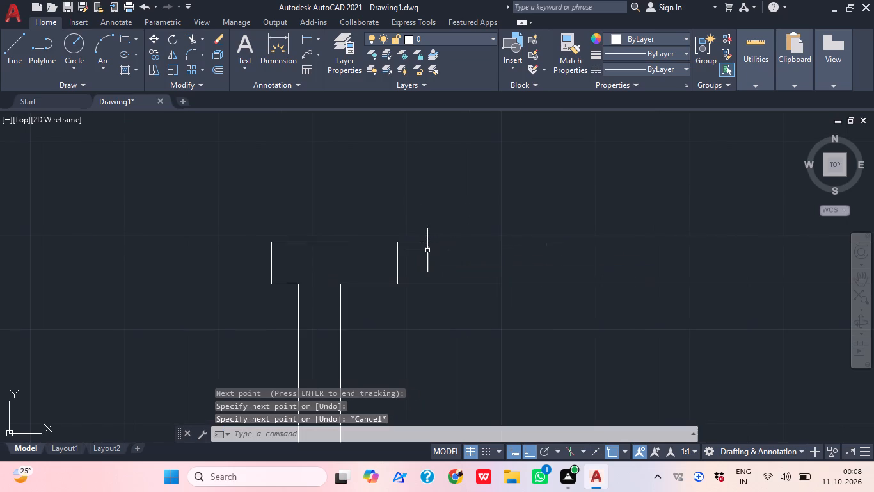
Offset the upper small room's jamb line 2'6" to the right to mark the opening's other side.
key(o)
key(Return)
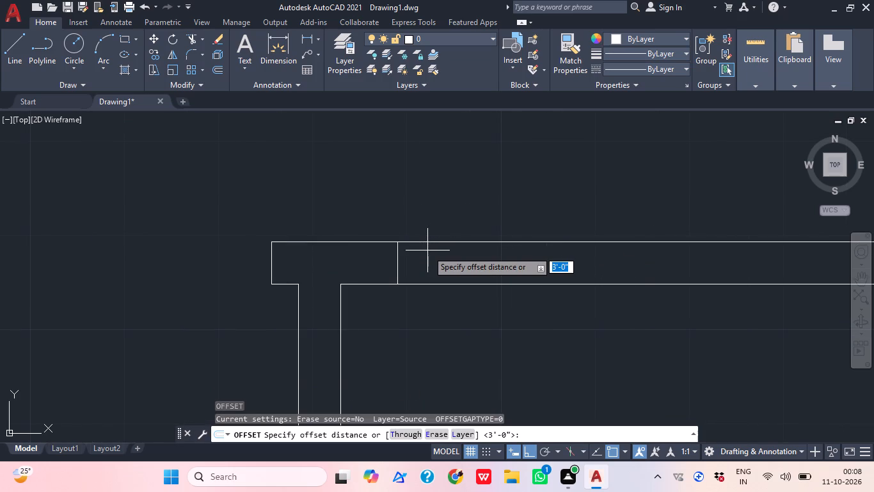
key(2)
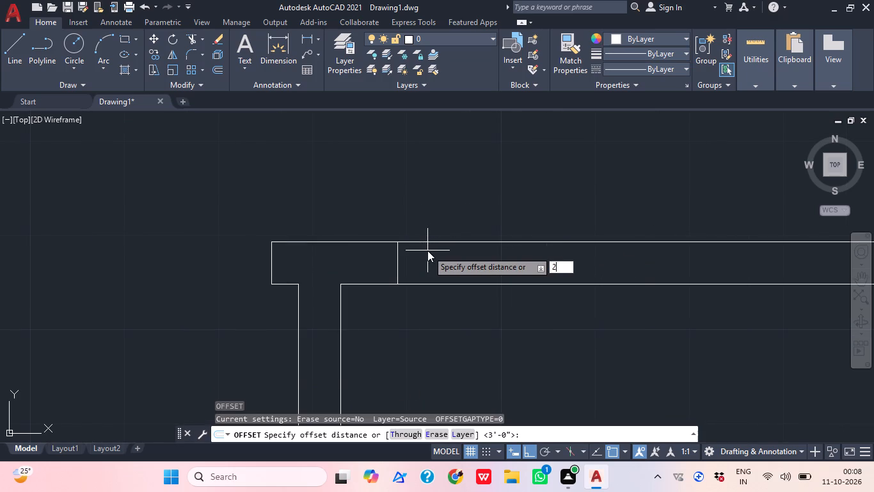
text('6)
key(shift+quotedbl)
key(Return)
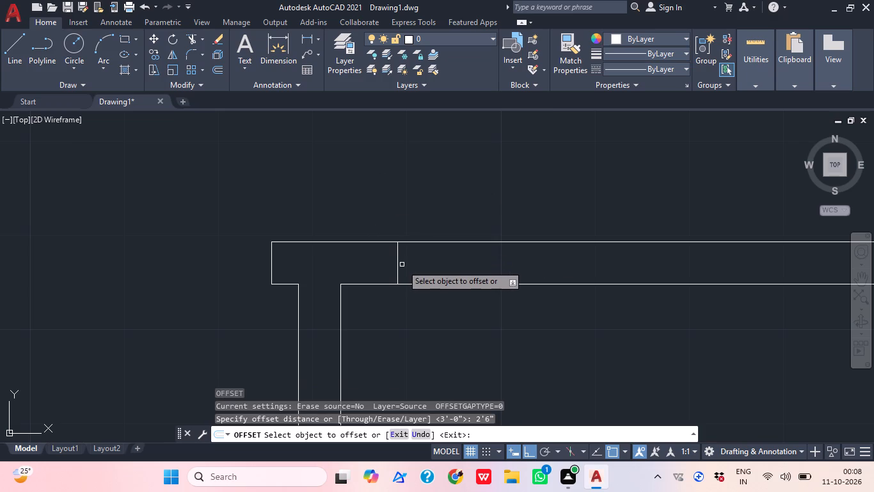
click(397, 263)
click(448, 274)
middle_drag(531, 291, 482, 283)
scroll(526, 292, down, 1)
key(Escape)
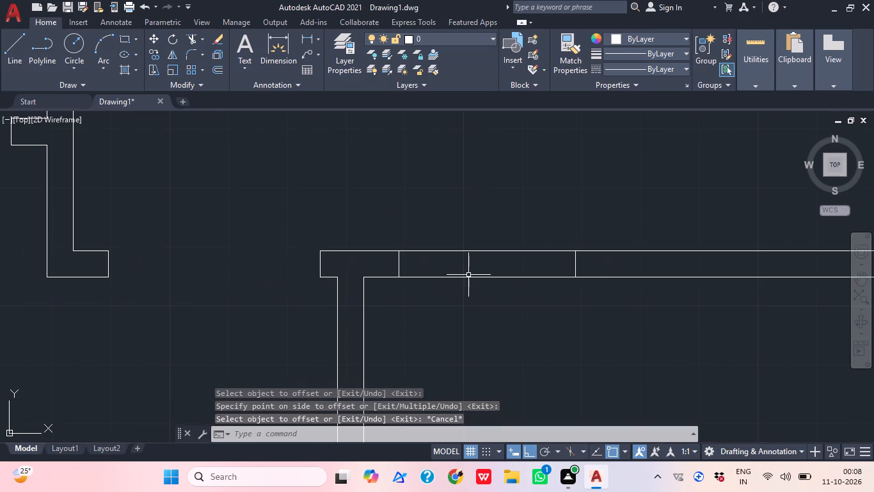
Trim both partition lines between the jamb lines to open the doorway into the upper small room.
key(t)
text(r)
key(space)
drag(468, 274, 468, 263)
click(463, 230)
click(483, 287)
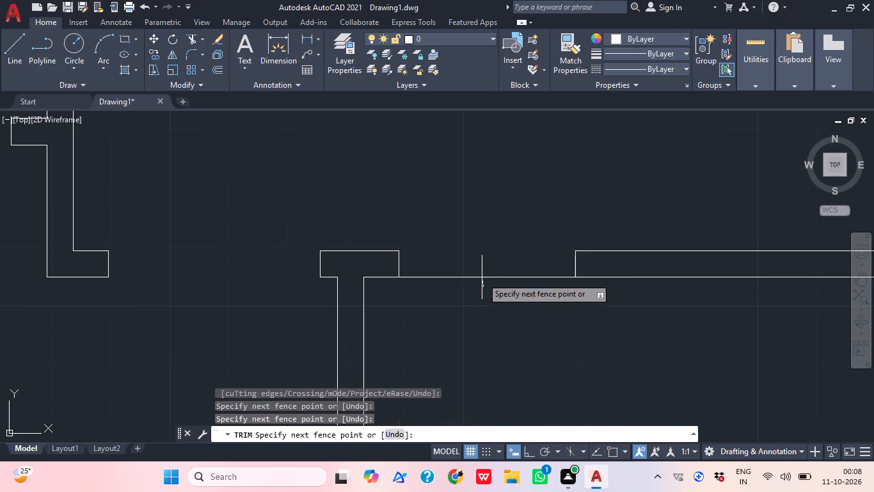
click(481, 266)
scroll(491, 225, down, 3)
middle_drag(530, 242, 493, 237)
key(Escape)
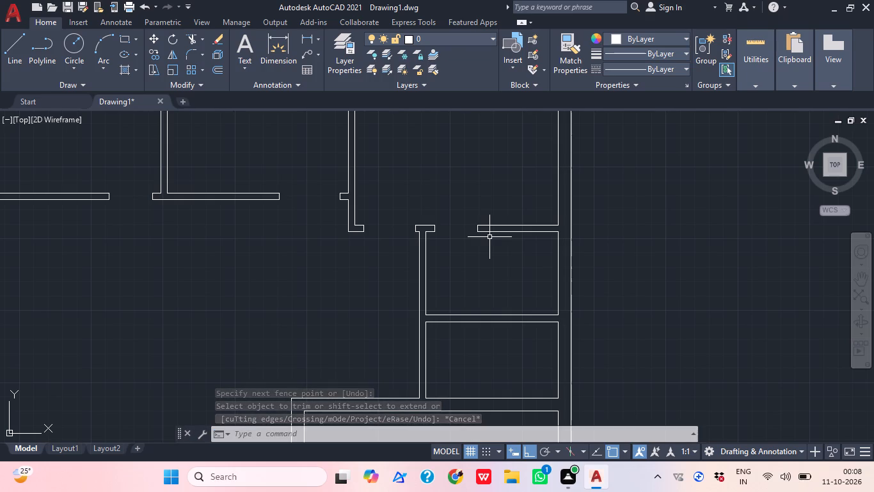
Draw a jamb line across the lower small room's left partition, tracked 6" up from the partition's outer corner with the bottom wall.
scroll(436, 369, down, 1)
middle_click(436, 369)
text(l)
key(space)
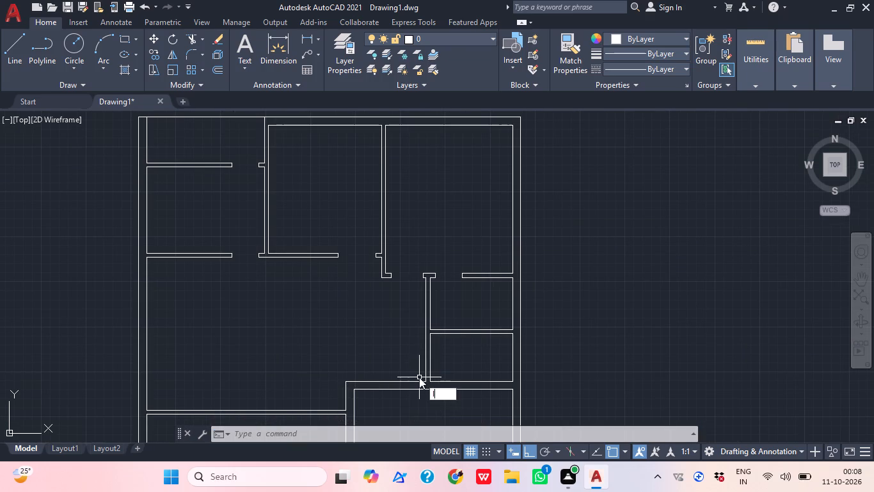
text(tk)
key(Return)
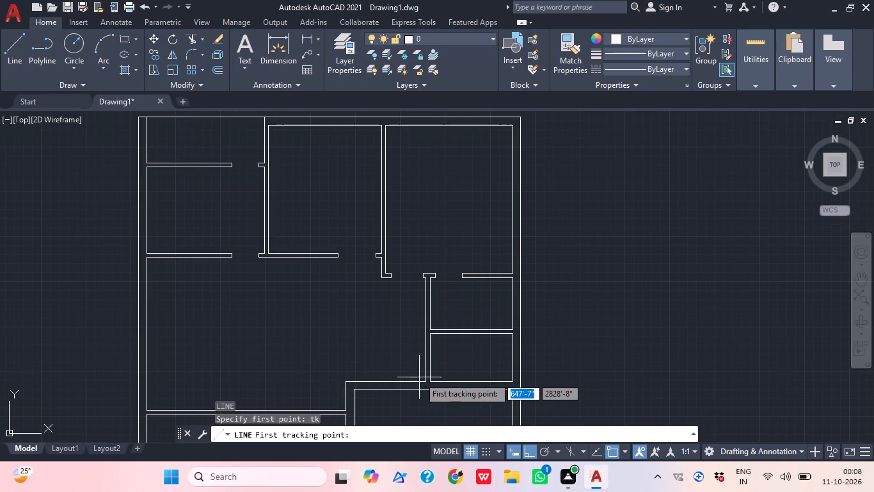
scroll(409, 380, up, 2)
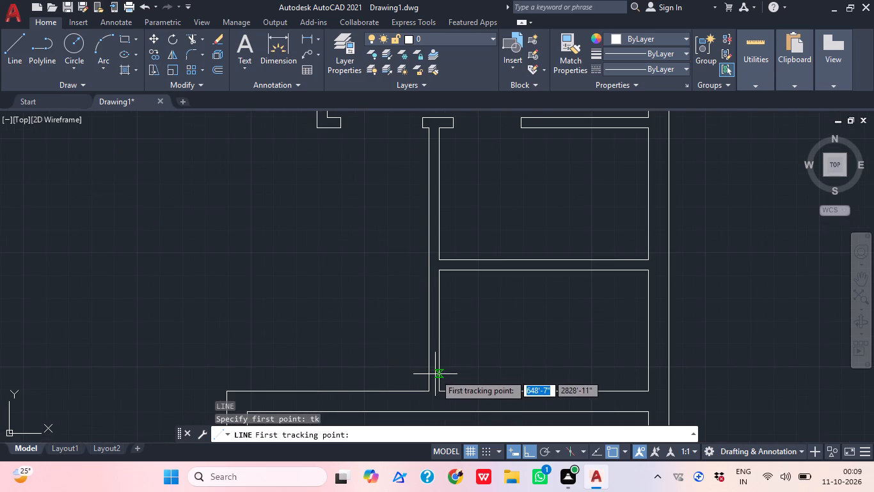
middle_drag(437, 375, 437, 336)
scroll(437, 345, up, 2)
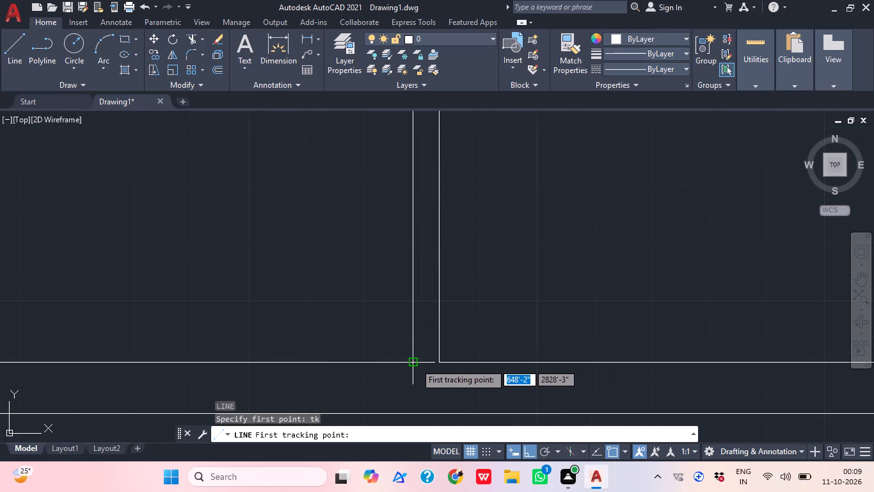
click(415, 363)
text(6")
key(Return)
key(Return)
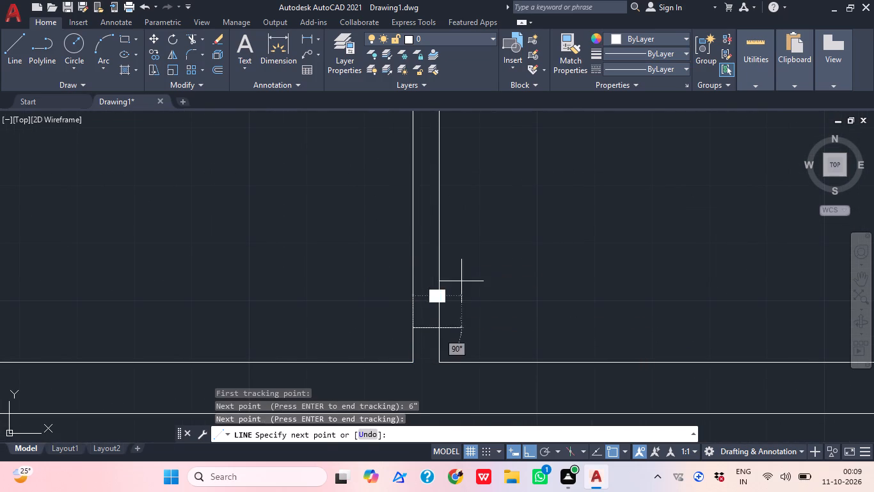
scroll(453, 318, up, 2)
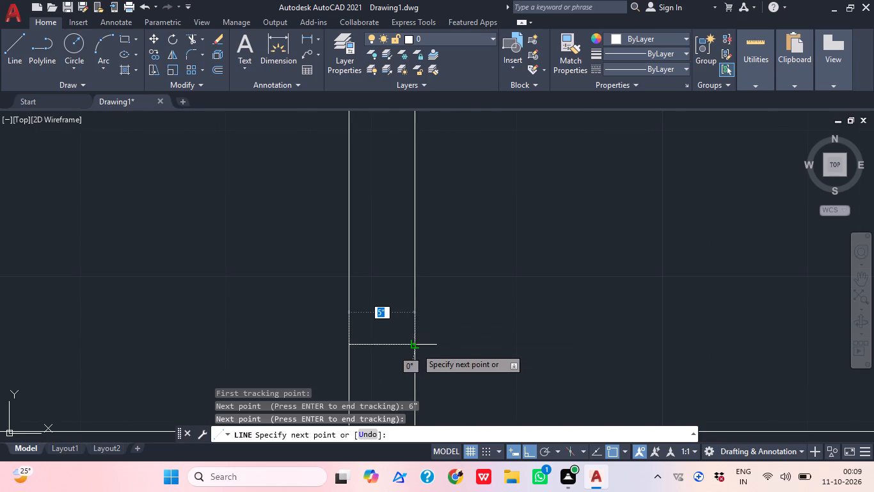
click(416, 346)
scroll(449, 298, down, 1)
middle_drag(460, 301, 461, 316)
key(Escape)
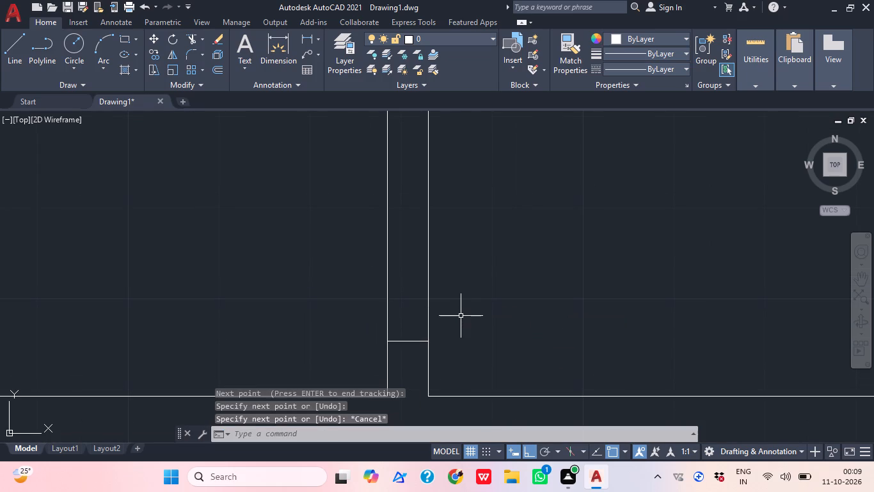
Offset the lower small room's jamb line 2'6" upward to mark the opening's other side.
key(o)
key(Return)
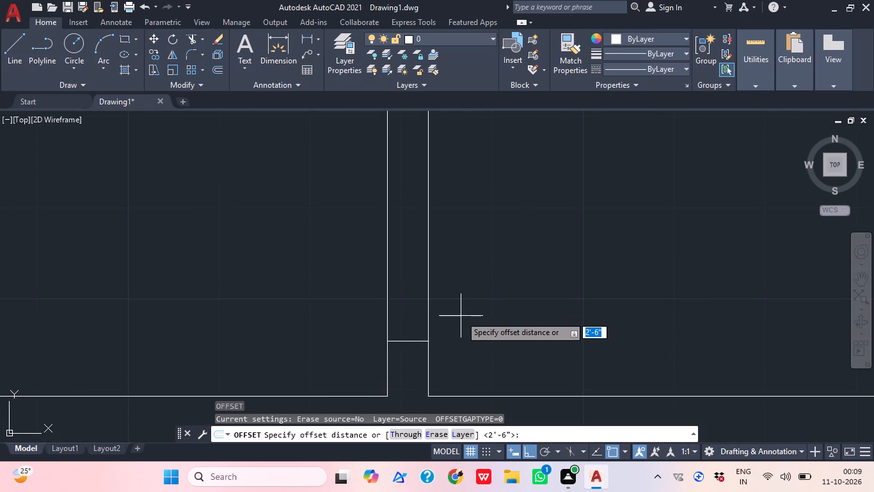
text(2'6")
key(Return)
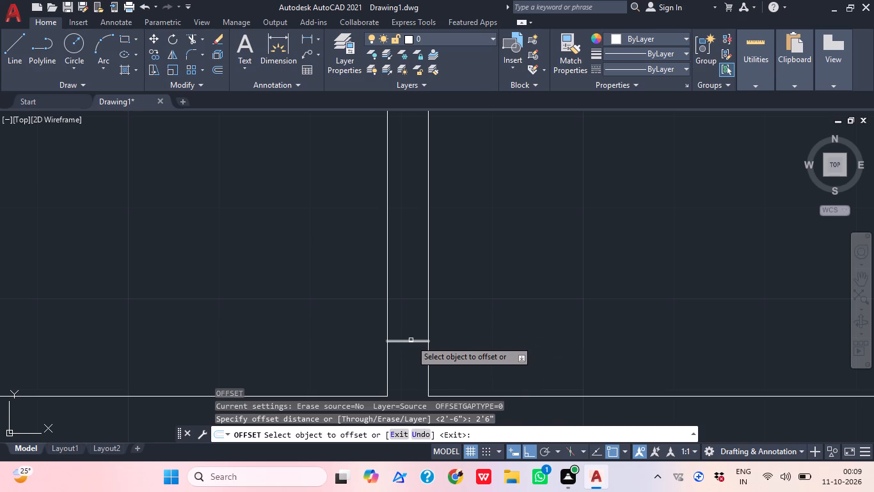
click(411, 340)
click(411, 325)
scroll(427, 299, down, 2)
middle_drag(473, 291, 453, 341)
key(Escape)
Trim both vertical partition lines between the jamb lines to open the doorway into the lower small room.
text(tr)
key(space)
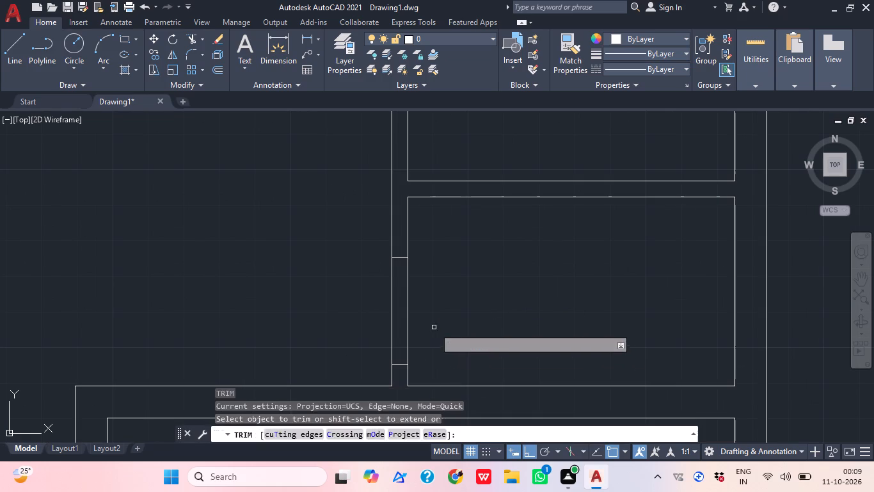
drag(434, 327, 424, 327)
click(365, 323)
scroll(472, 275, down, 2)
middle_click(472, 287)
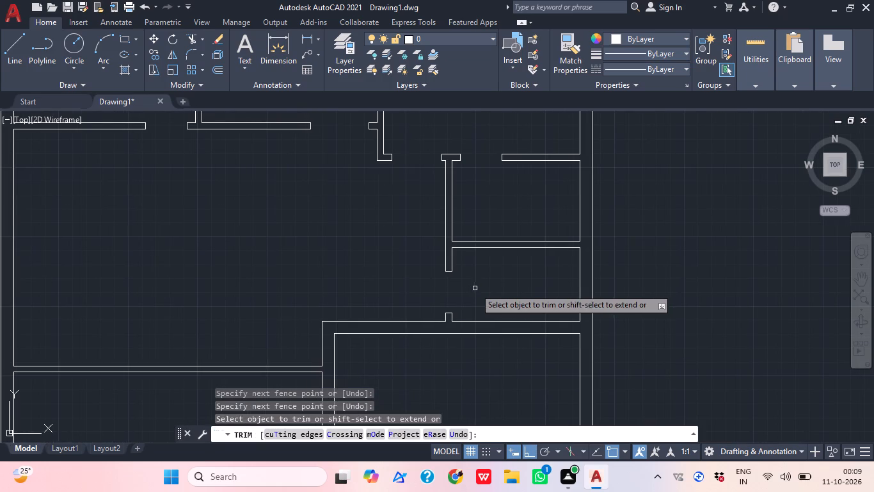
key(Escape)
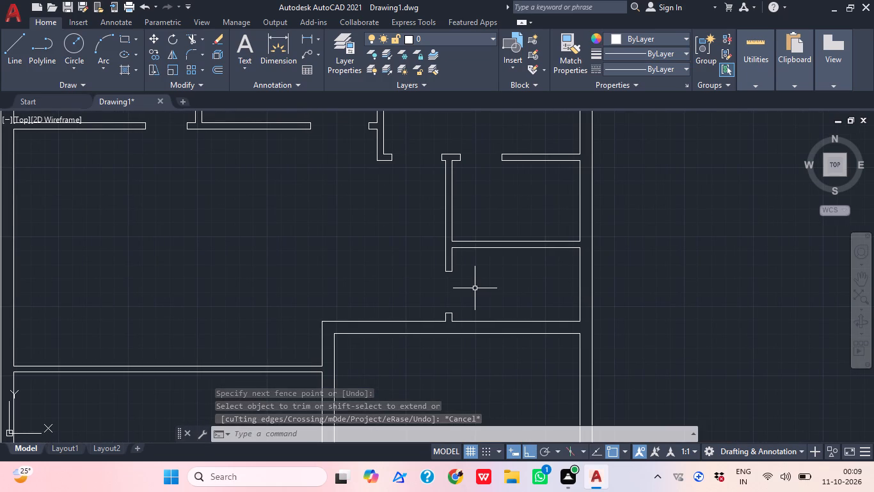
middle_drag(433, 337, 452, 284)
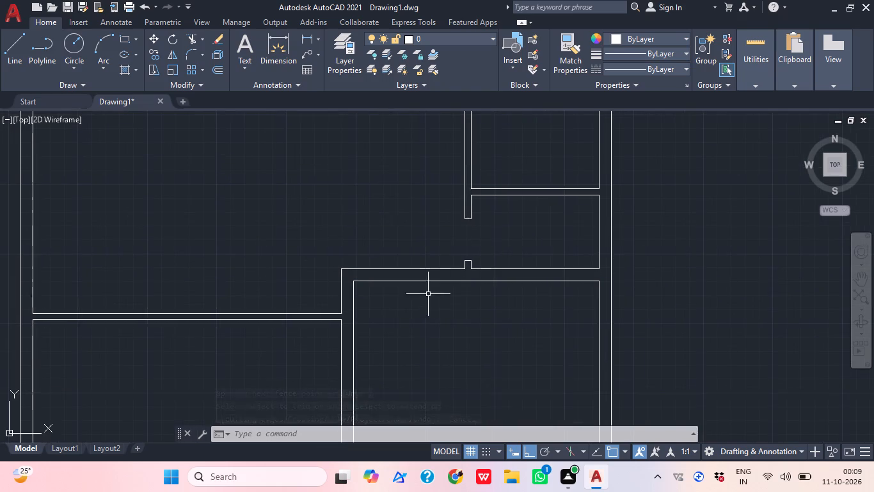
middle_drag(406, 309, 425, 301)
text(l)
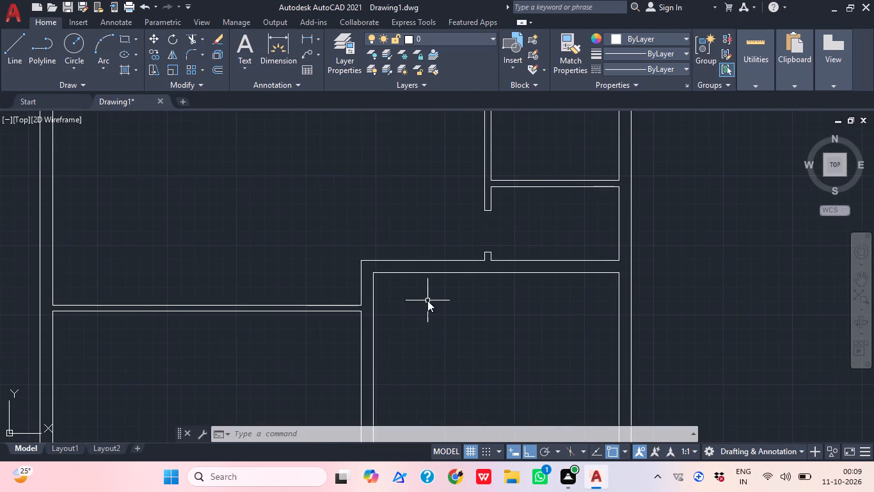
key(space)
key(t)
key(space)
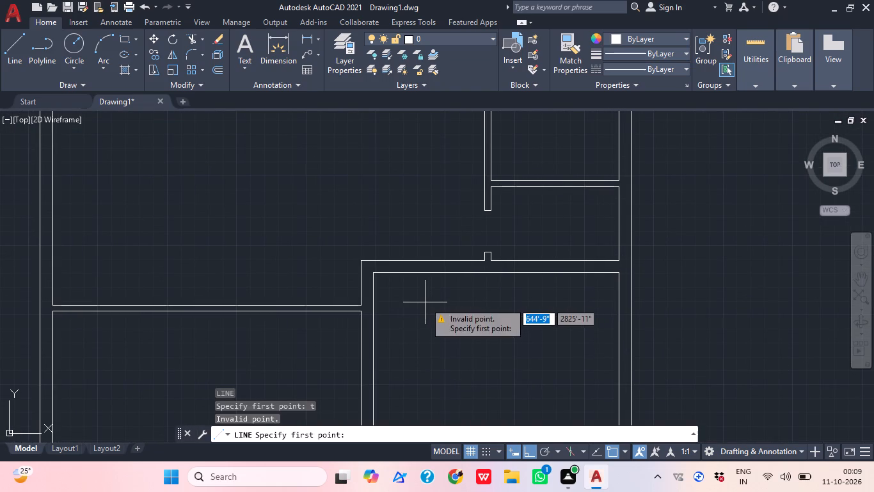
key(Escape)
Draw a jamb line across the bottom-left room's top partition, tracked 6" left from the partition's upper corner with the 9" wall.
text(l tk)
key(space)
scroll(357, 291, up, 1)
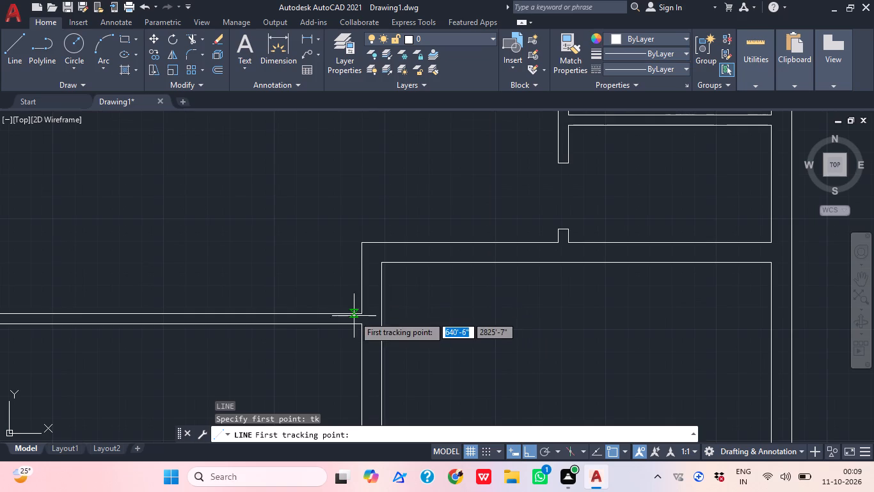
scroll(358, 315, up, 1)
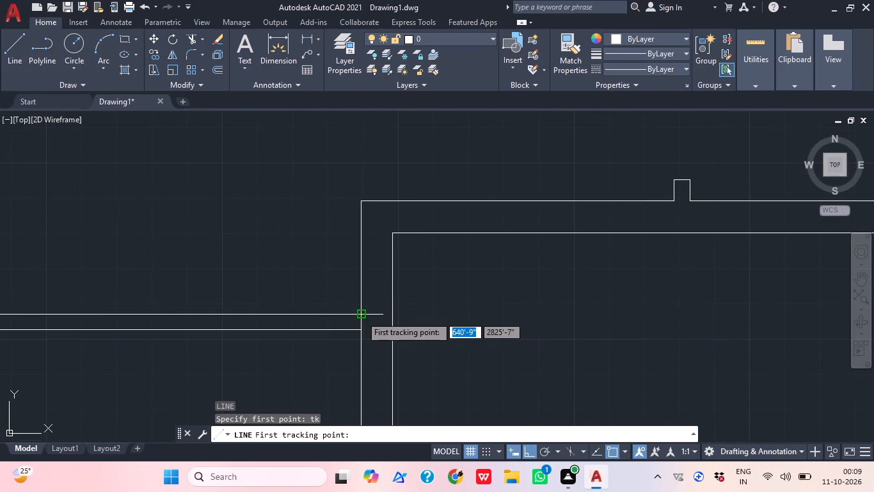
click(361, 316)
text(6")
key(Return)
key(Return)
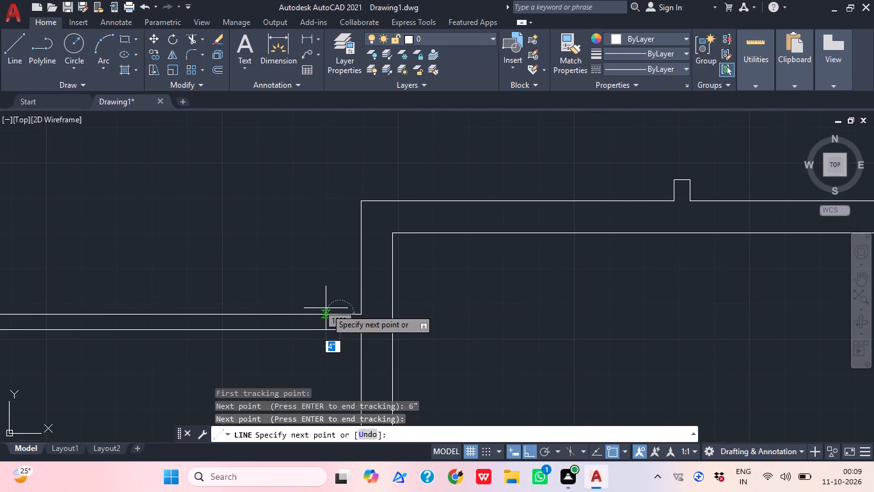
scroll(330, 322, up, 2)
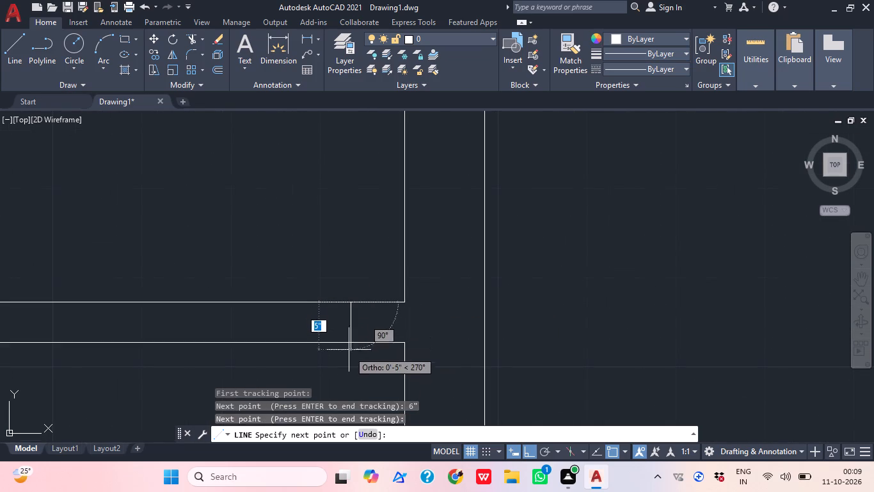
click(351, 345)
key(Escape)
Offset the bottom-left room's jamb line 3'6" to the left to mark the opening's other side.
middle_drag(356, 337, 367, 349)
text(o)
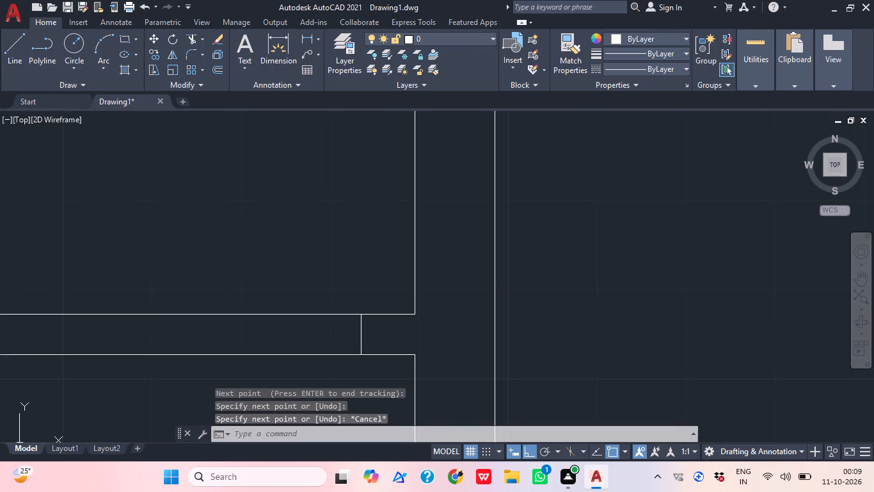
key(space)
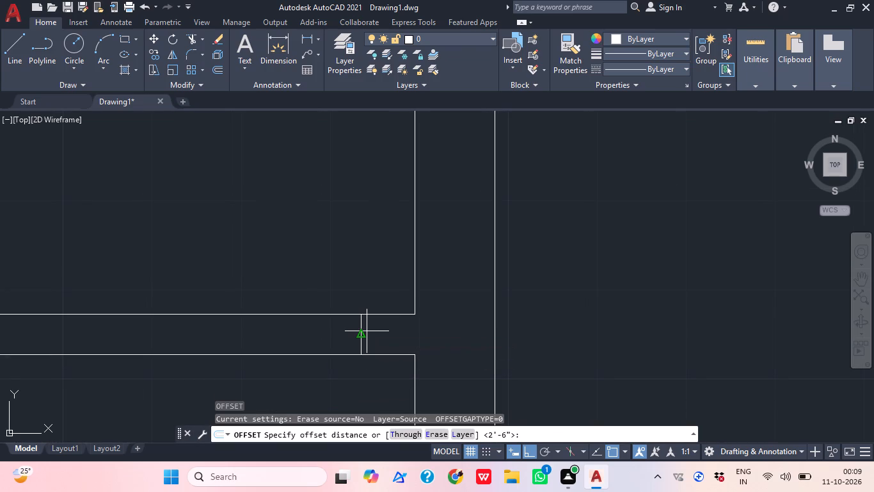
text(3'6)
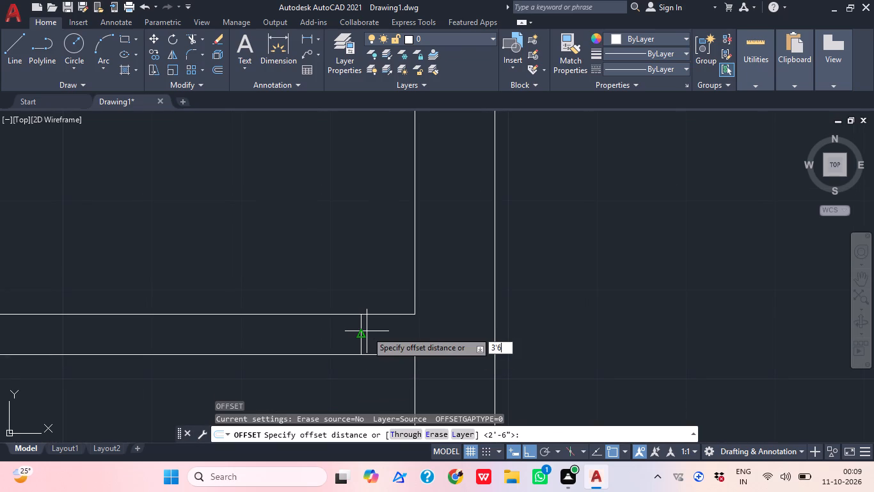
key(shift+quotedbl)
key(Return)
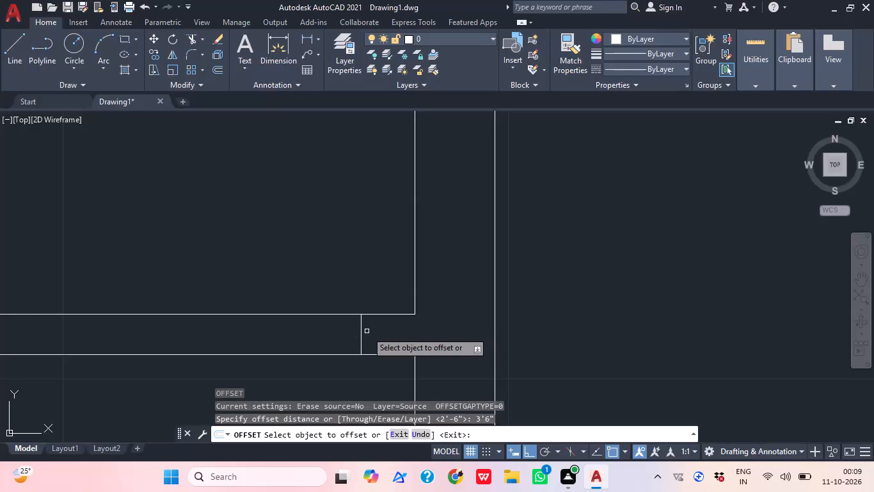
click(362, 341)
click(282, 341)
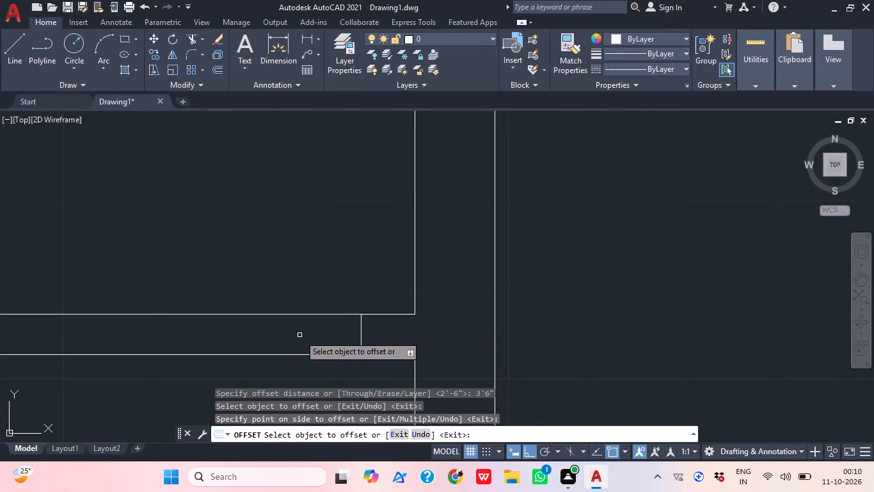
scroll(300, 335, down, 2)
key(Escape)
Trim both horizontal partition lines between the jamb lines to open the doorway into the bottom-left room.
text(tr)
key(space)
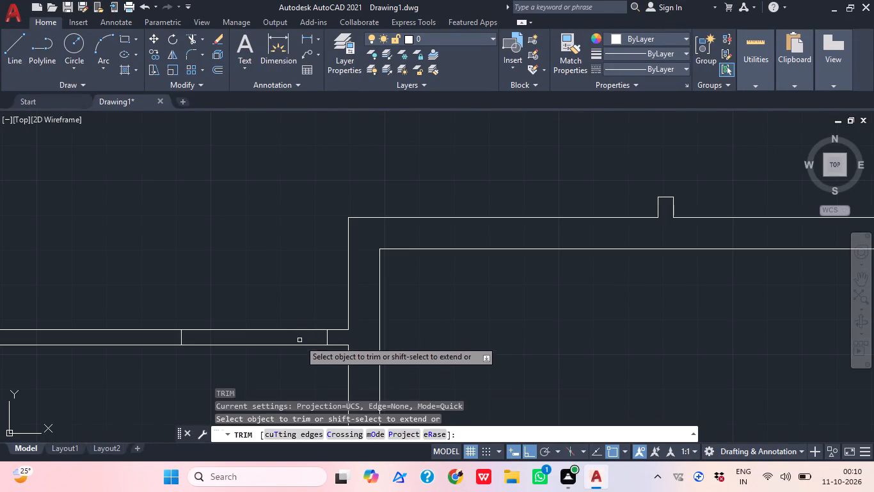
click(294, 332)
drag(292, 301, 290, 318)
click(281, 346)
click(280, 330)
scroll(285, 329, down, 2)
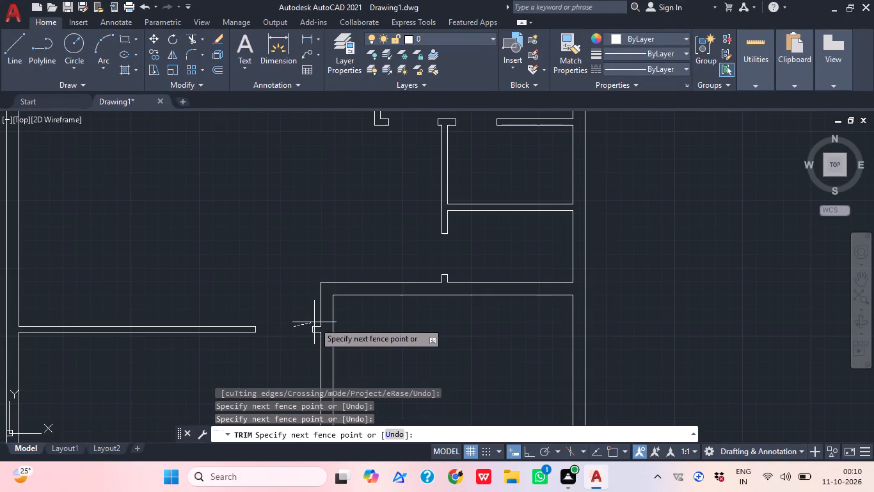
key(Escape)
Draw a horizontal line across the 9" wall between the two bottom rooms, starting from the midpoint of the wall's right face.
middle_drag(293, 343, 294, 286)
scroll(293, 343, down, 1)
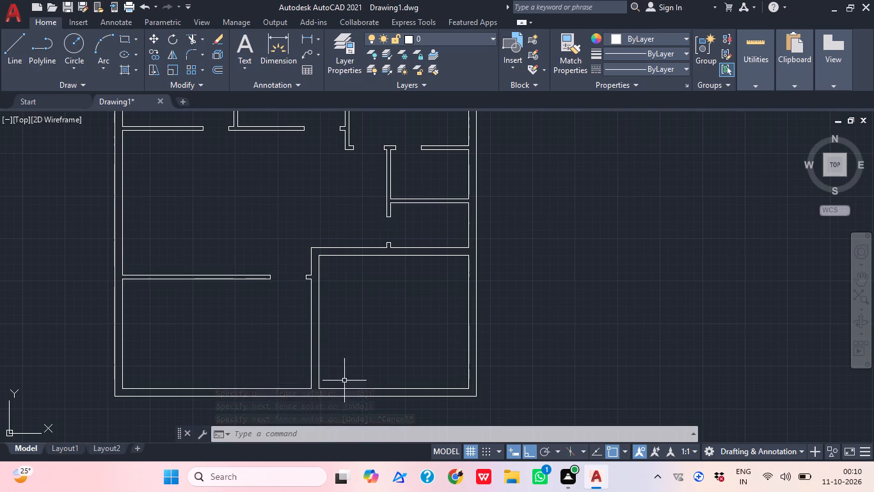
middle_drag(330, 309, 346, 329)
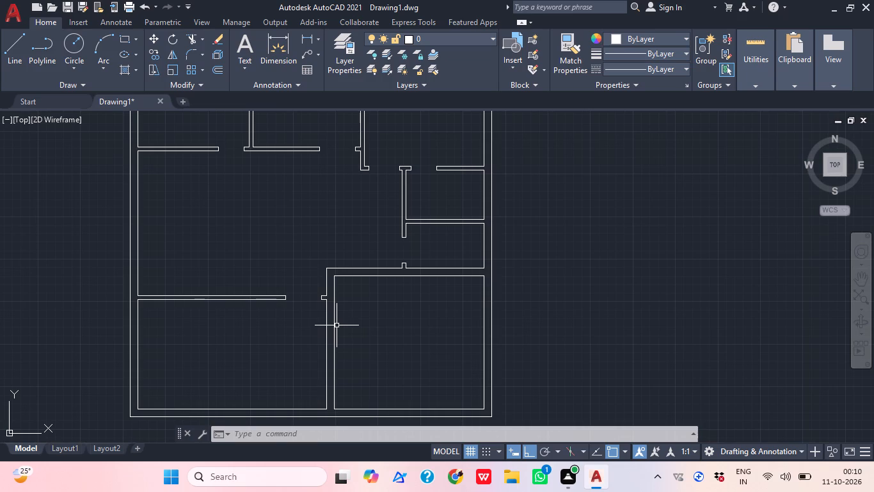
scroll(362, 348, up, 2)
middle_drag(354, 347, 328, 340)
scroll(335, 325, down, 1)
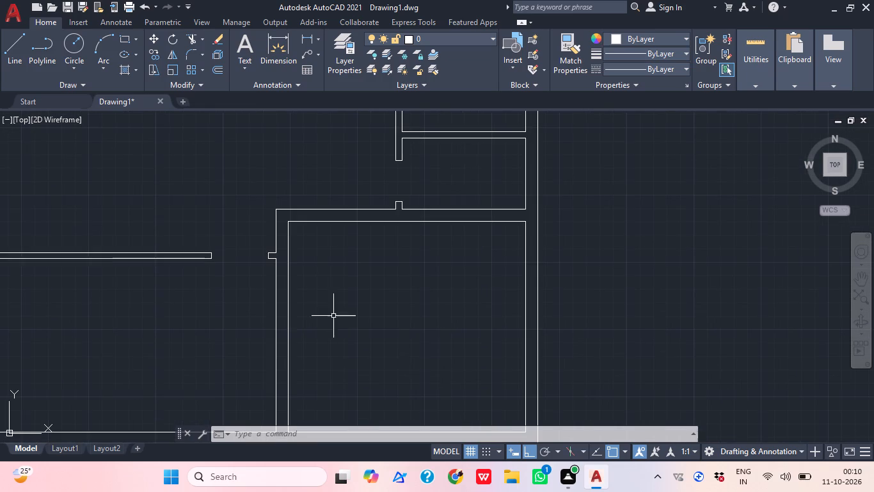
middle_drag(333, 309, 340, 274)
scroll(333, 309, down, 1)
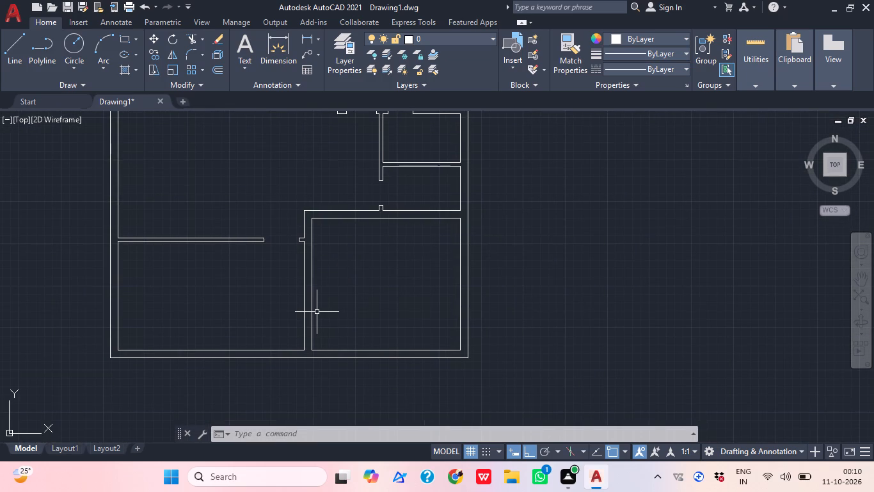
text(l)
key(space)
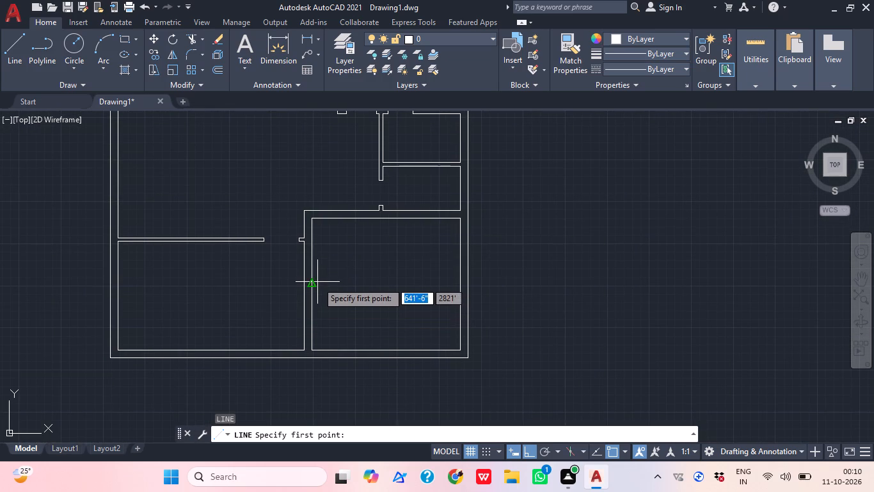
click(315, 283)
scroll(305, 283, up, 3)
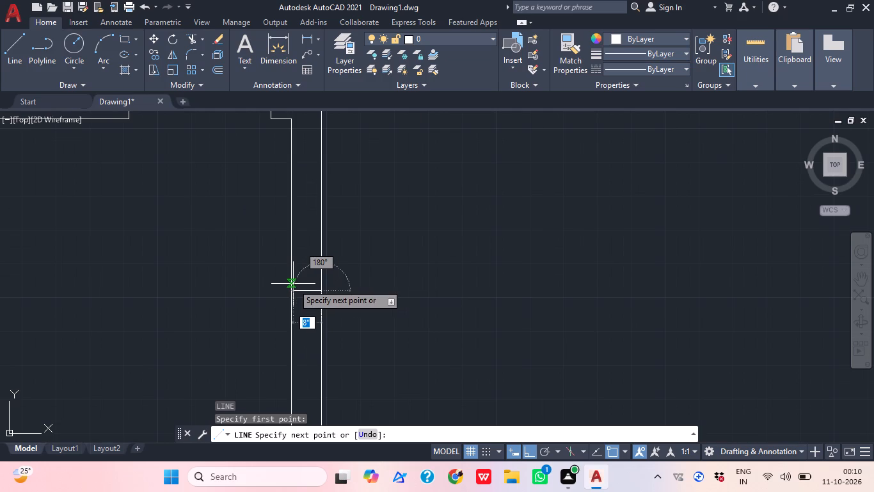
click(293, 284)
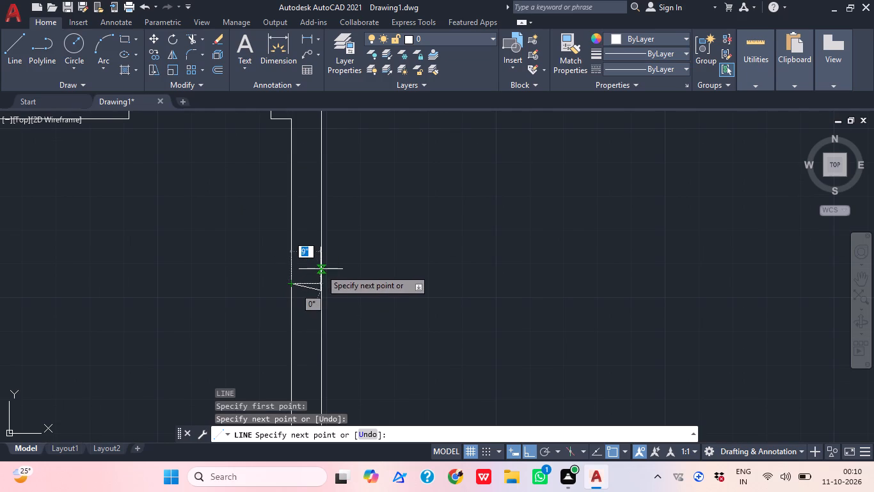
key(ctrl+z)
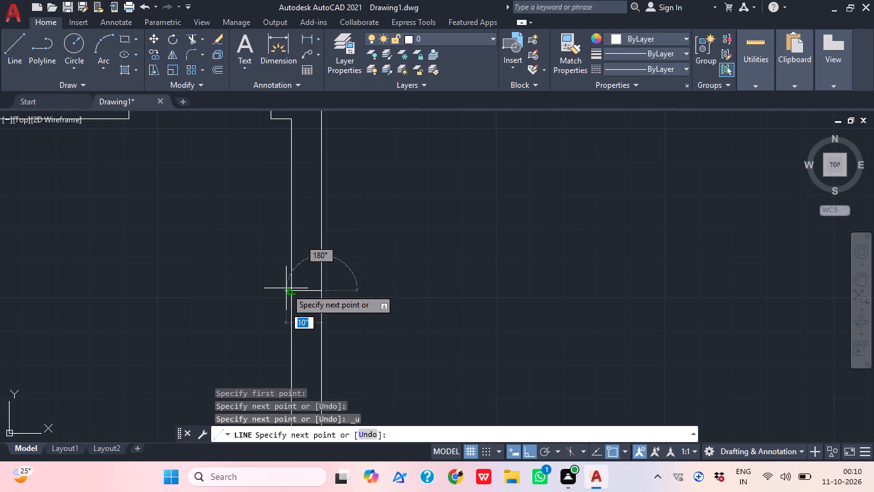
click(291, 293)
key(Escape)
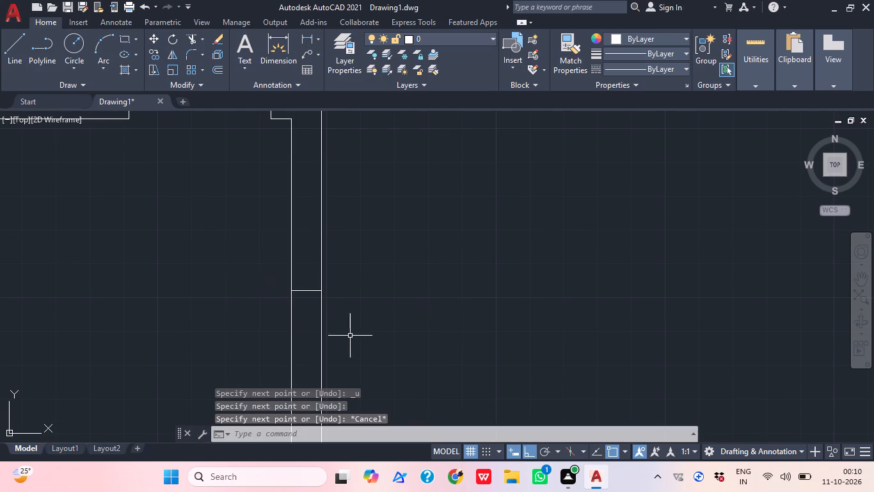
Offset the wall's middle line 2' upward and 2' downward to mark both sides of a centred opening.
key(o)
key(Return)
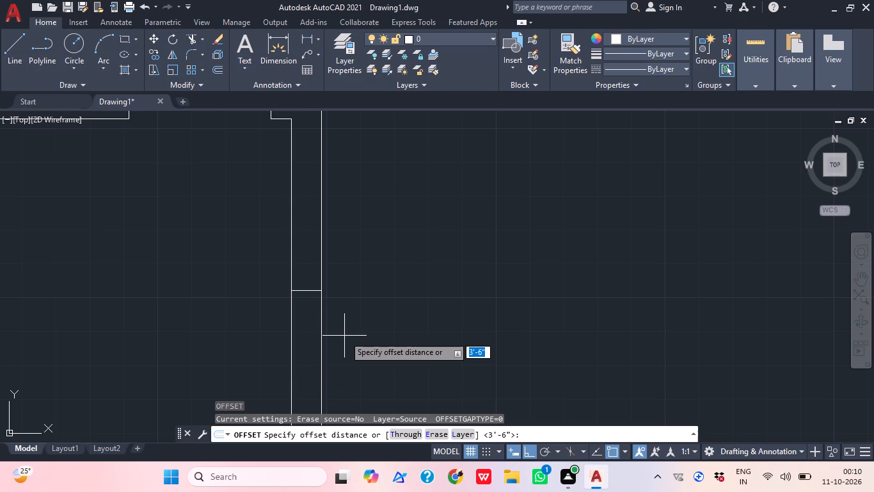
text(2')
key(Return)
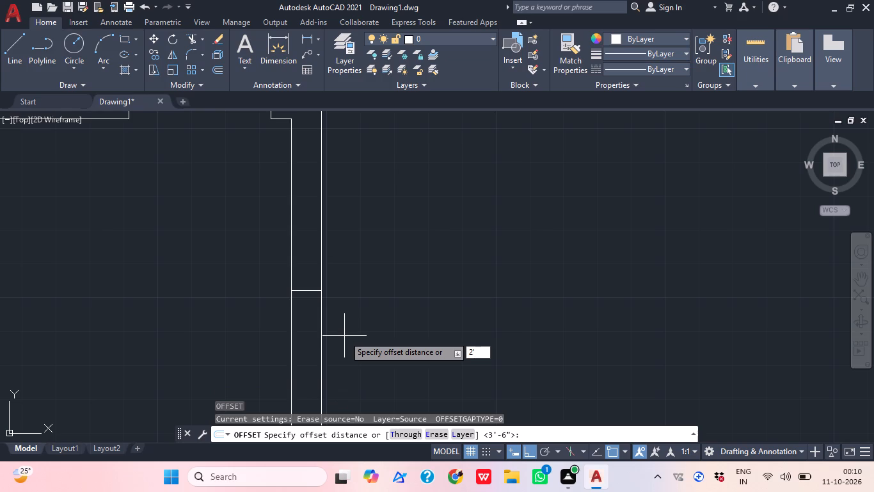
scroll(360, 313, up, 1)
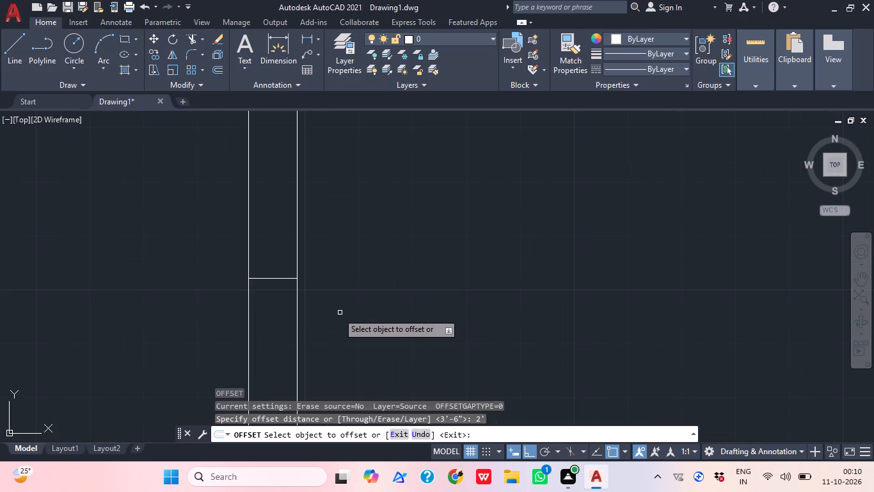
click(263, 280)
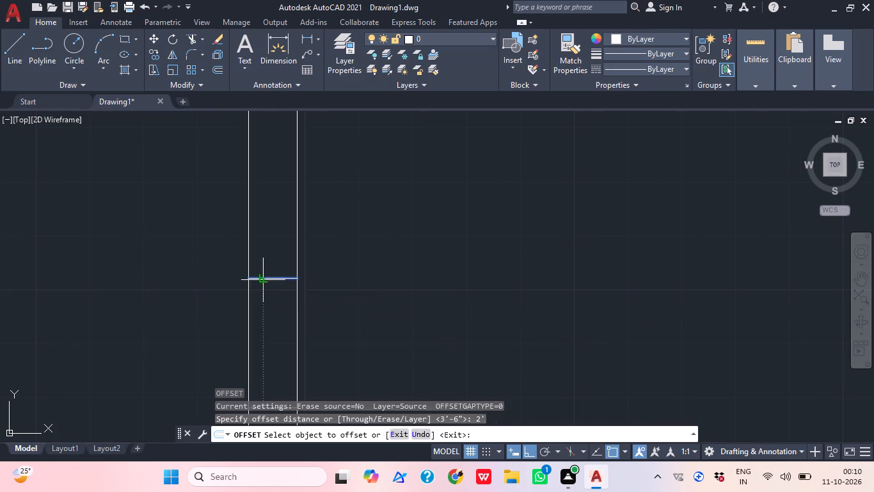
click(260, 215)
scroll(335, 230, down, 1)
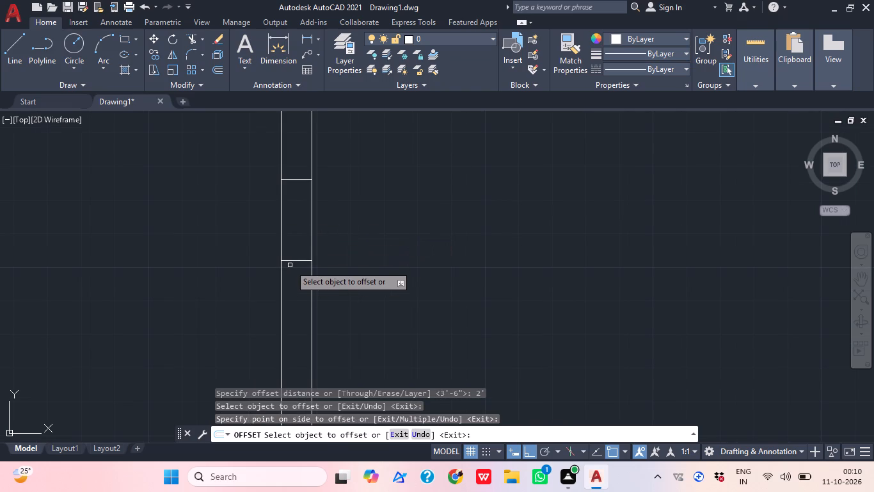
click(293, 261)
click(287, 289)
scroll(326, 295, down, 1)
middle_click(326, 297)
key(Escape)
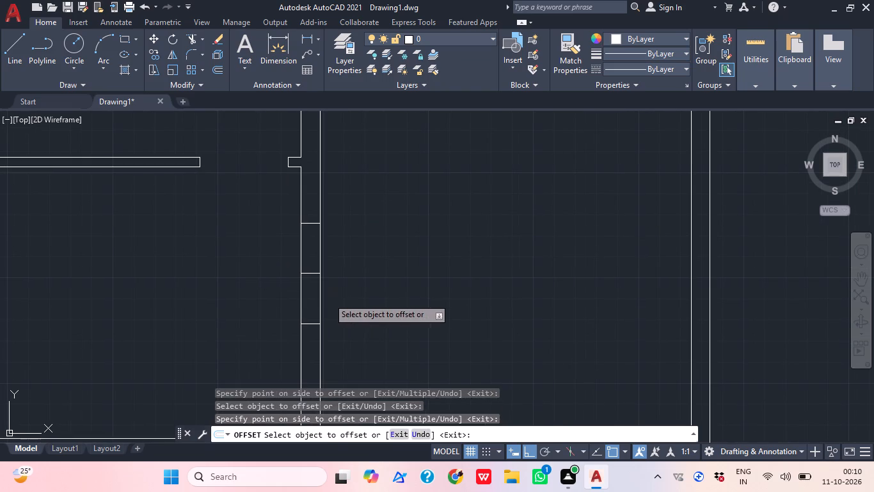
Trim the middle line and both wall faces between the offset lines to open the passage between the two bottom rooms.
text(tr)
key(space)
click(358, 281)
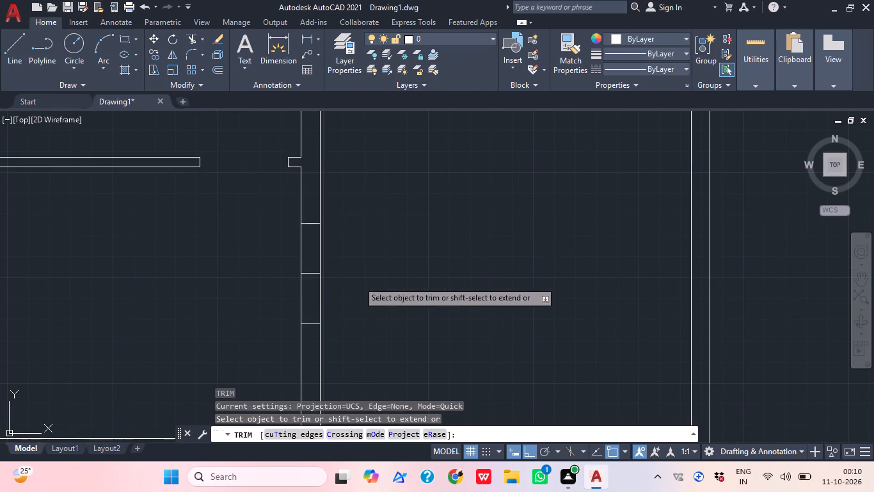
click(262, 296)
click(310, 272)
click(296, 261)
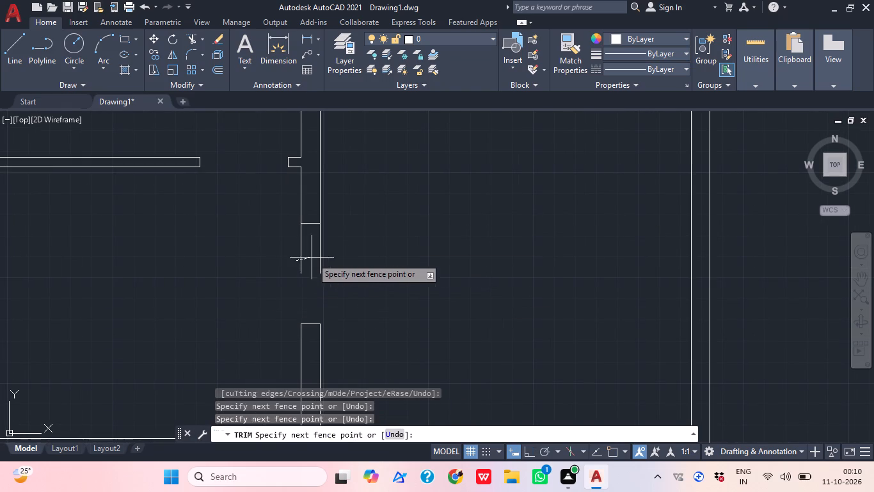
click(326, 258)
scroll(331, 256, down, 2)
key(Escape)
Examine the whole floor plan to review its walls and door openings.
scroll(339, 256, down, 1)
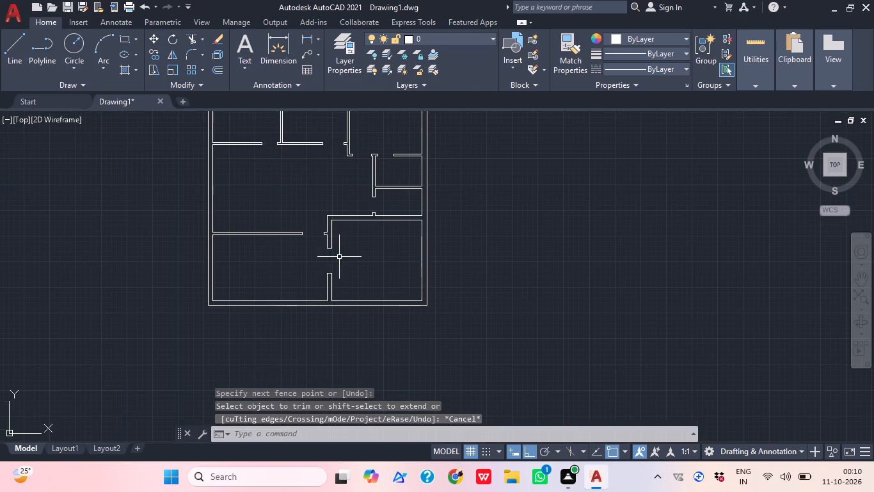
middle_drag(339, 257, 320, 270)
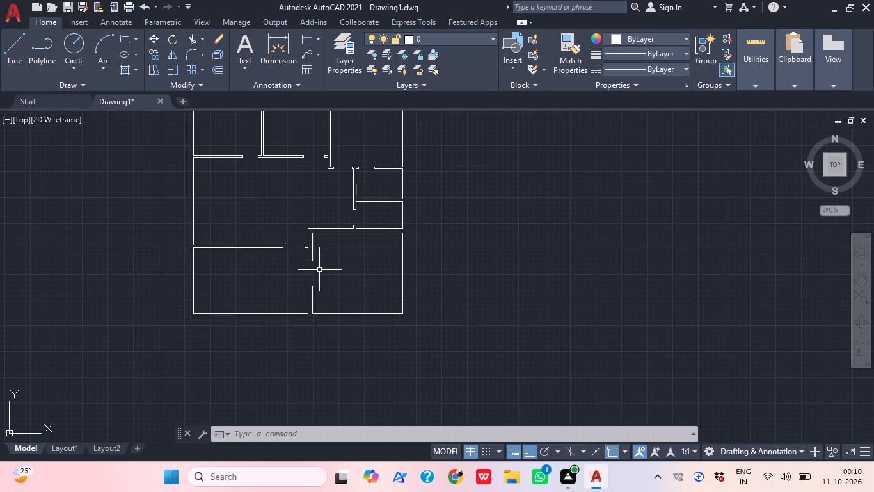
scroll(321, 272, down, 1)
middle_drag(334, 269, 333, 285)
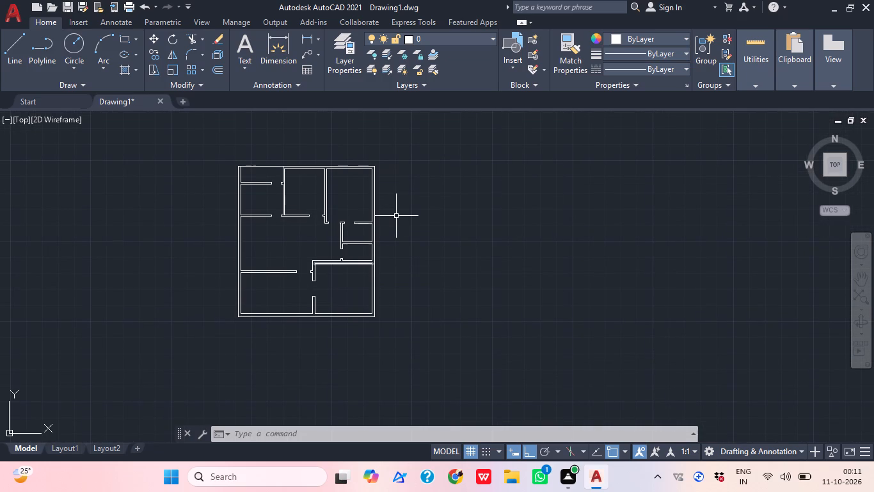
scroll(295, 188, up, 1)
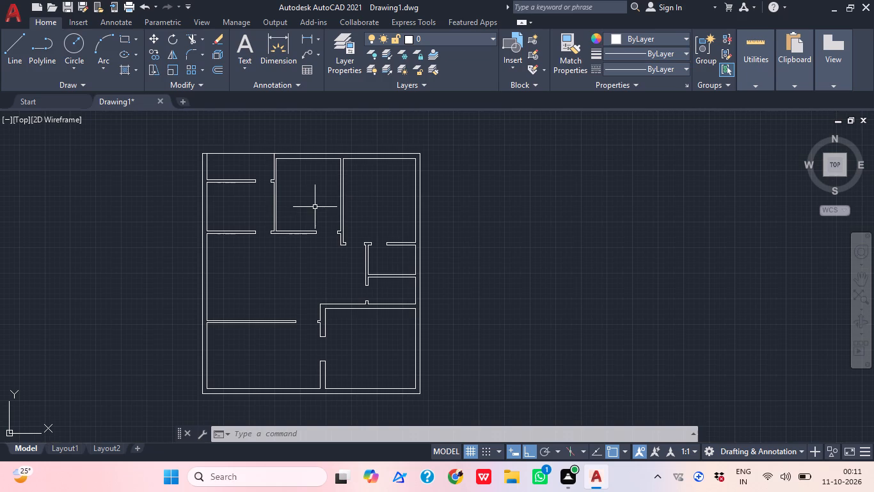
middle_drag(385, 261, 346, 211)
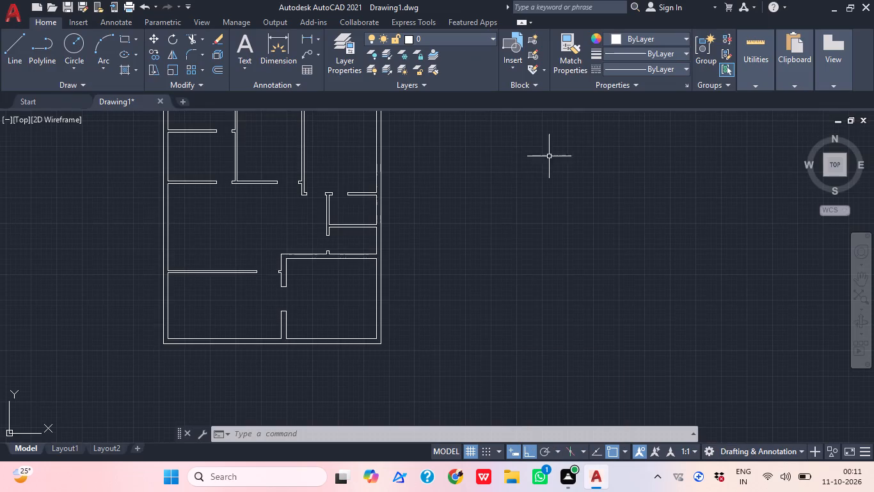
middle_drag(362, 238, 392, 269)
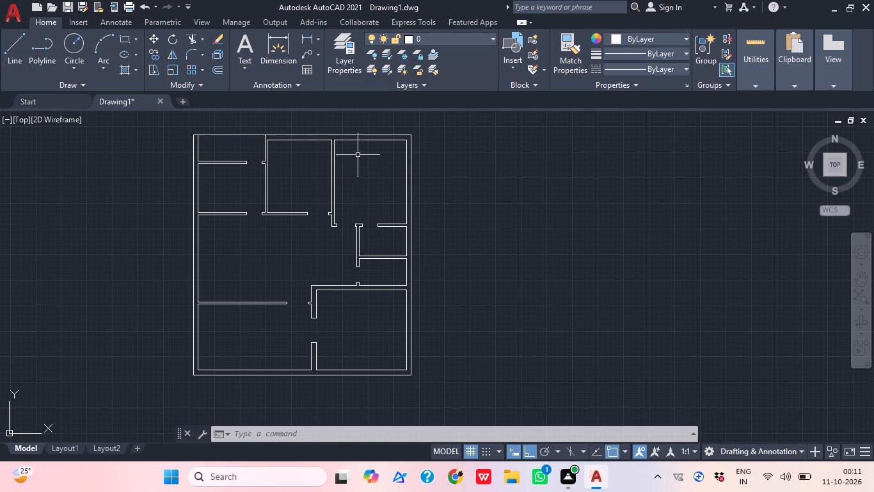
middle_click(353, 313)
Examine the floor plan's walls and door openings, from the bottom rooms up to the top rooms.
middle_drag(365, 329, 321, 320)
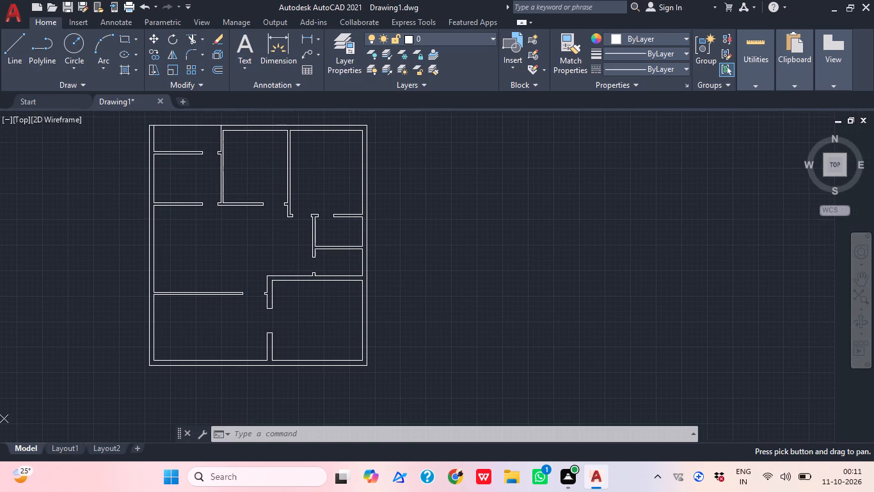
scroll(319, 315, up, 1)
scroll(263, 297, up, 1)
scroll(279, 309, down, 1)
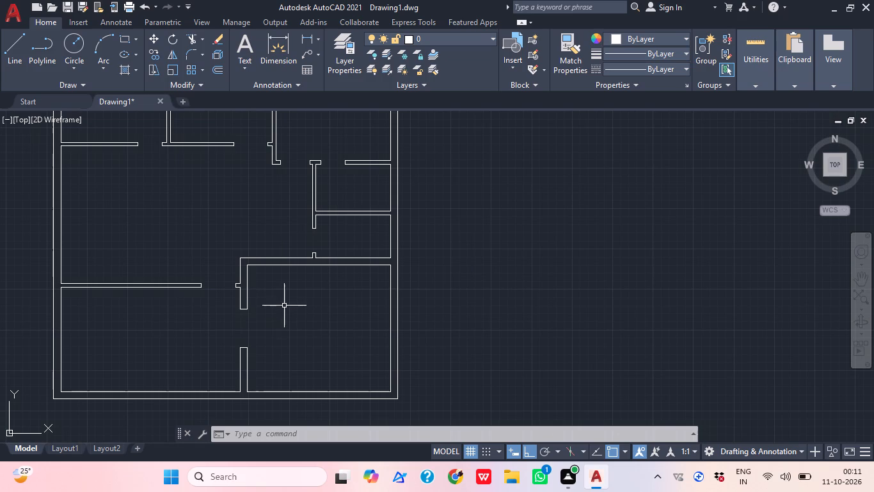
scroll(387, 333, down, 1)
middle_drag(386, 333, 351, 334)
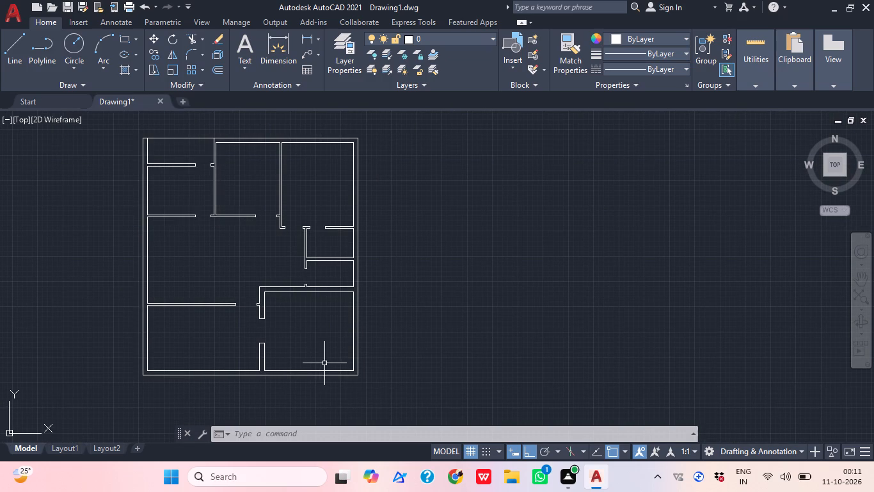
middle_drag(367, 363, 442, 364)
scroll(381, 331, up, 1)
middle_drag(381, 331, 401, 329)
middle_drag(393, 327, 396, 318)
middle_click(372, 315)
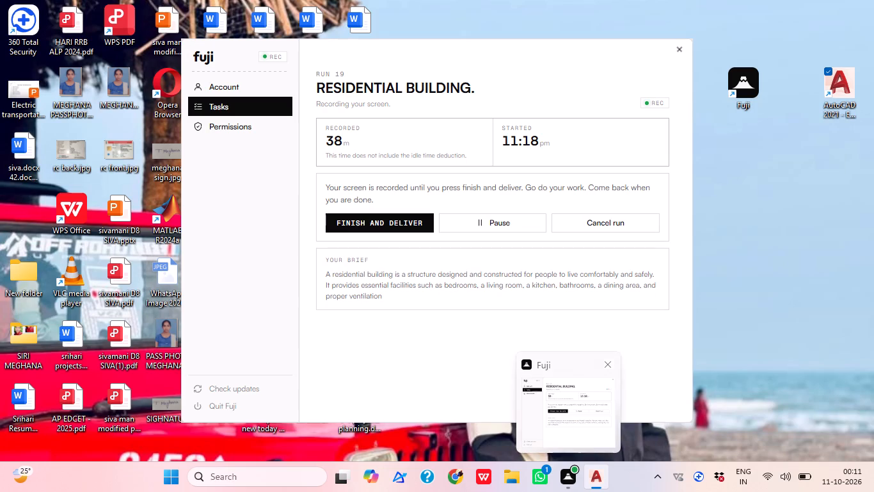
middle_drag(435, 230, 449, 323)
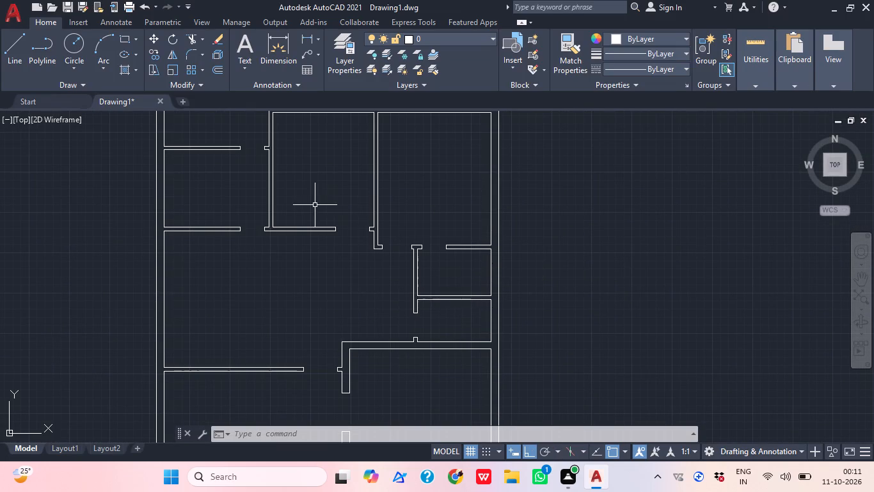
Insert the recent Door - Metric block in the empty space outside the plan, left of the upper outer wall.
middle_drag(310, 206, 327, 240)
text(i)
key(space)
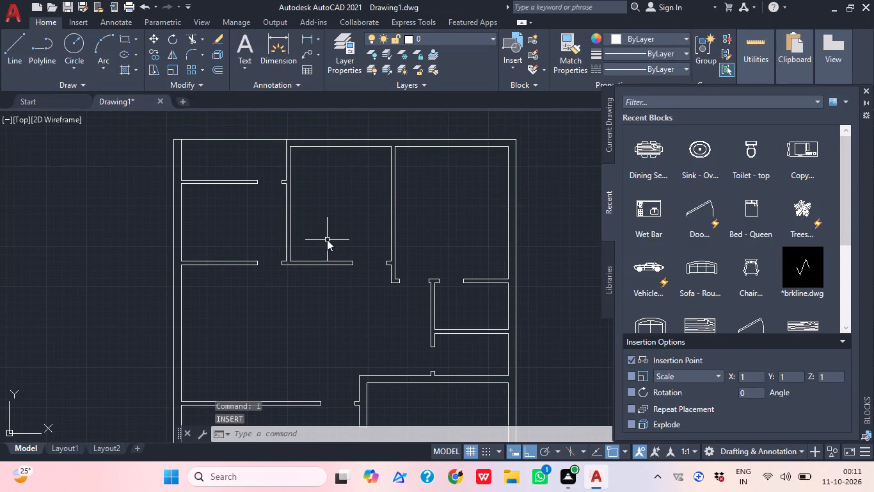
drag(688, 215, 682, 211)
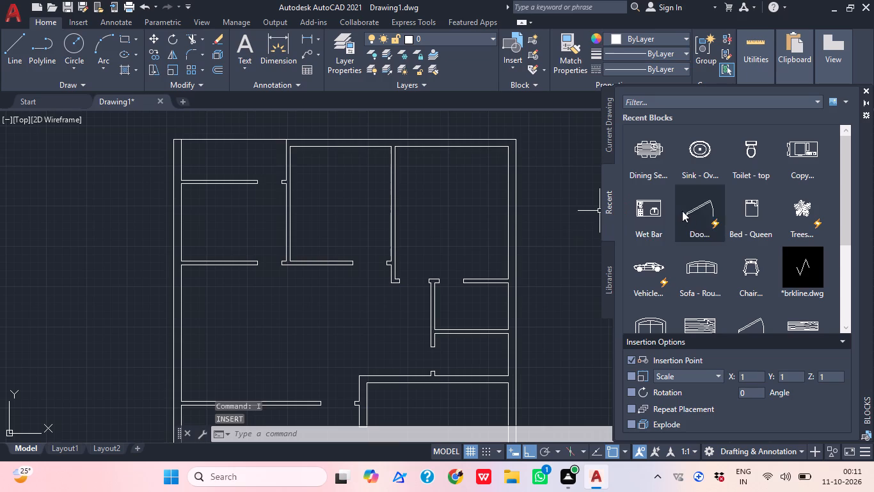
drag(682, 211, 104, 196)
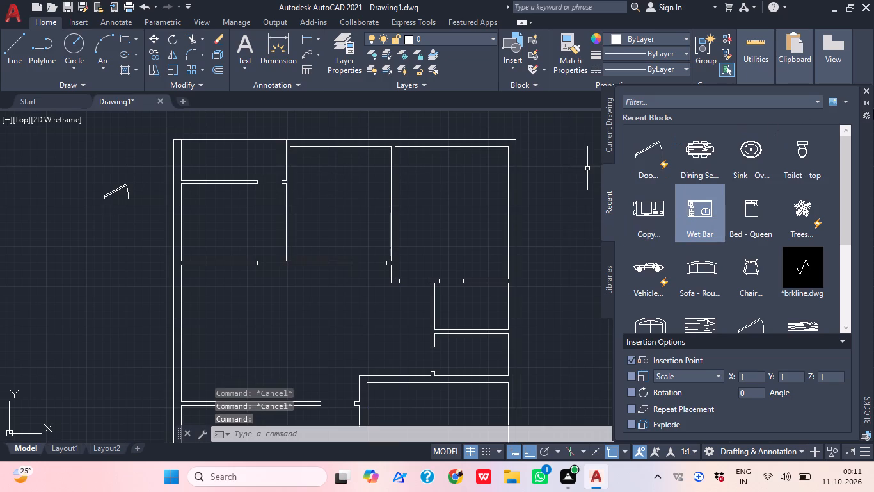
click(865, 92)
Set the inserted door block's opening angle to Open 90º.
middle_drag(452, 161, 571, 175)
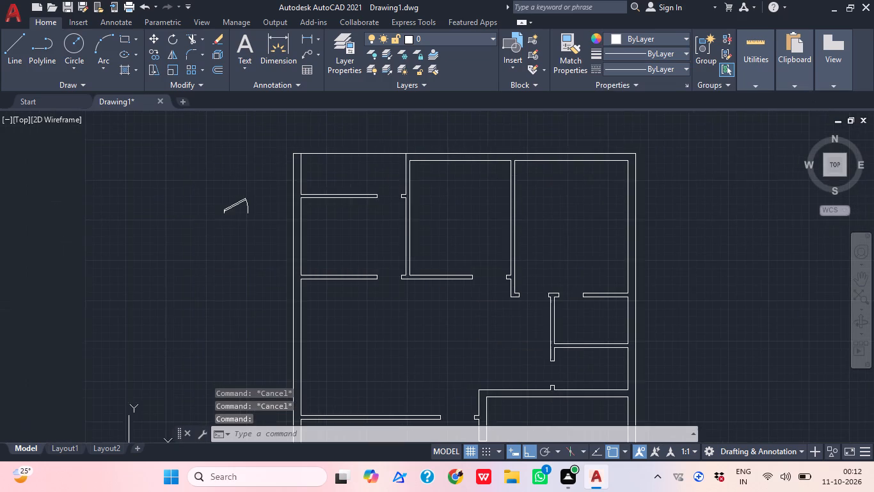
scroll(321, 199, up, 1)
click(196, 213)
click(152, 201)
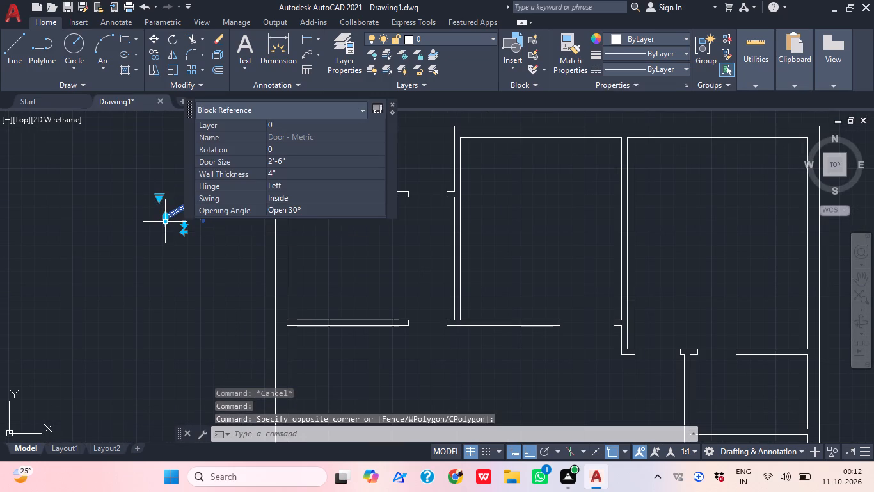
click(157, 197)
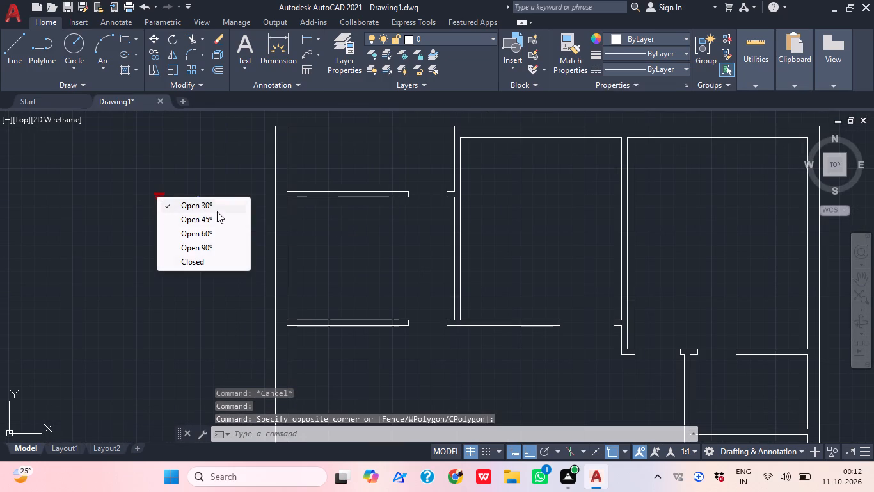
click(210, 244)
scroll(179, 188, up, 1)
scroll(179, 195, down, 1)
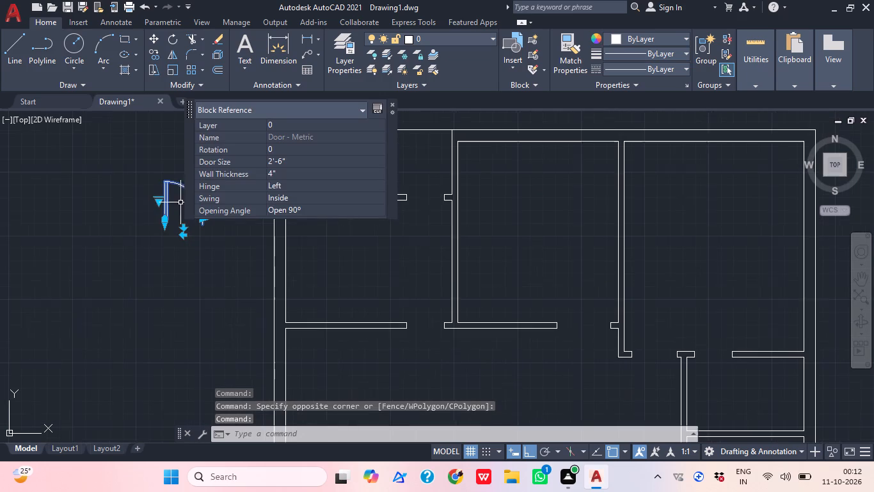
middle_click(183, 213)
key(Escape)
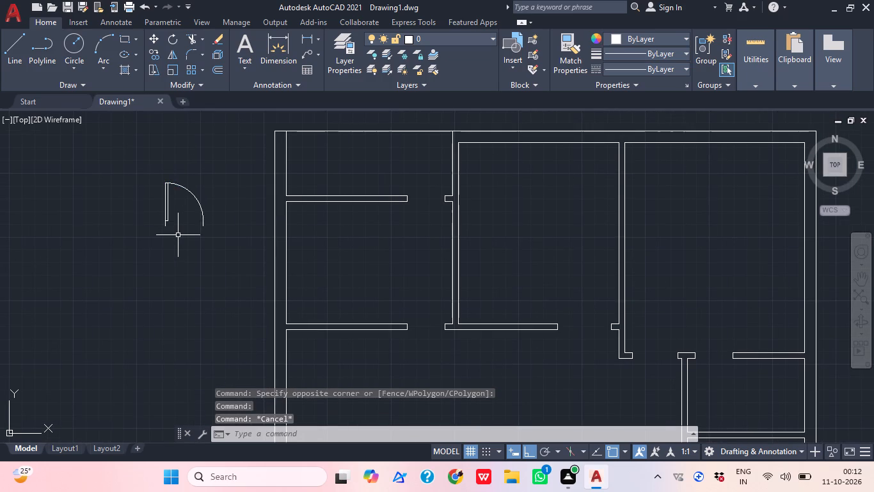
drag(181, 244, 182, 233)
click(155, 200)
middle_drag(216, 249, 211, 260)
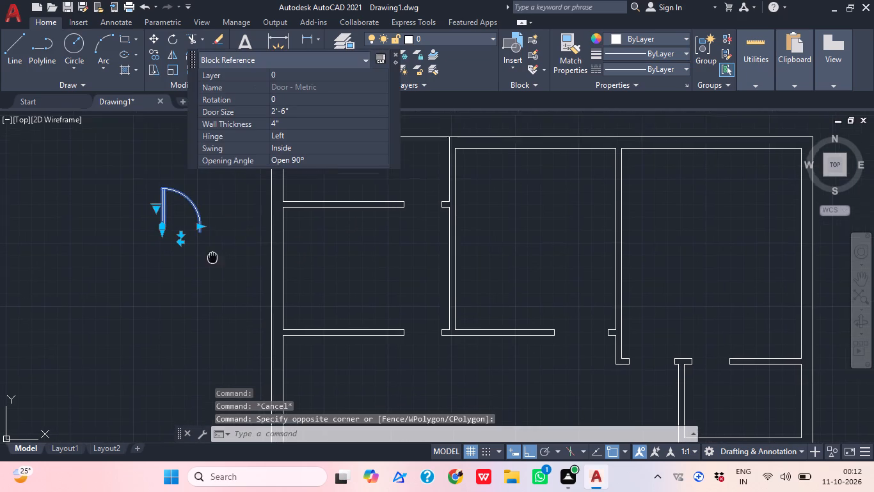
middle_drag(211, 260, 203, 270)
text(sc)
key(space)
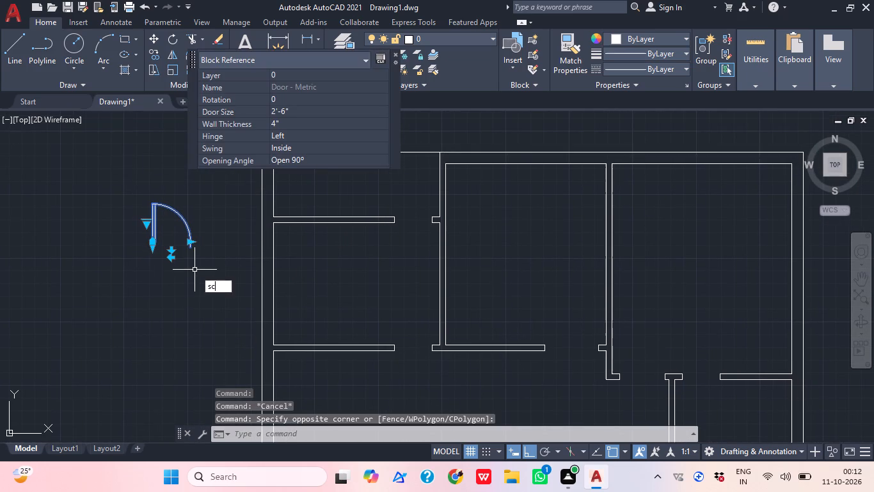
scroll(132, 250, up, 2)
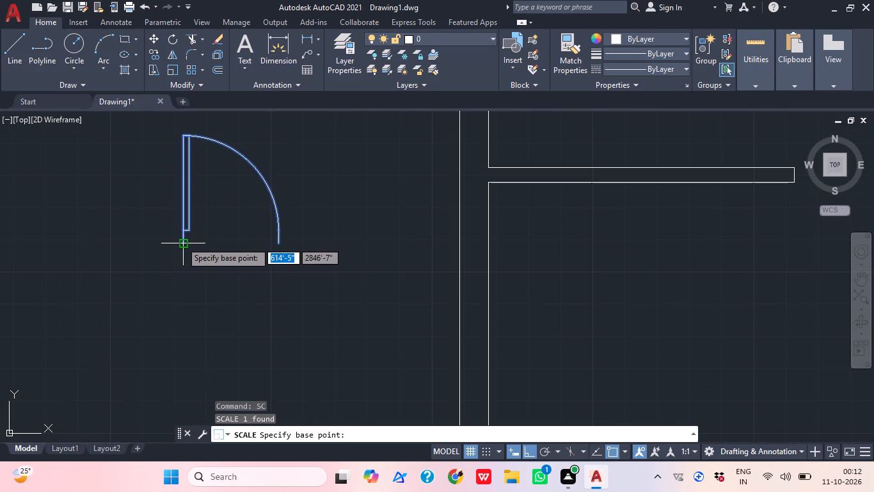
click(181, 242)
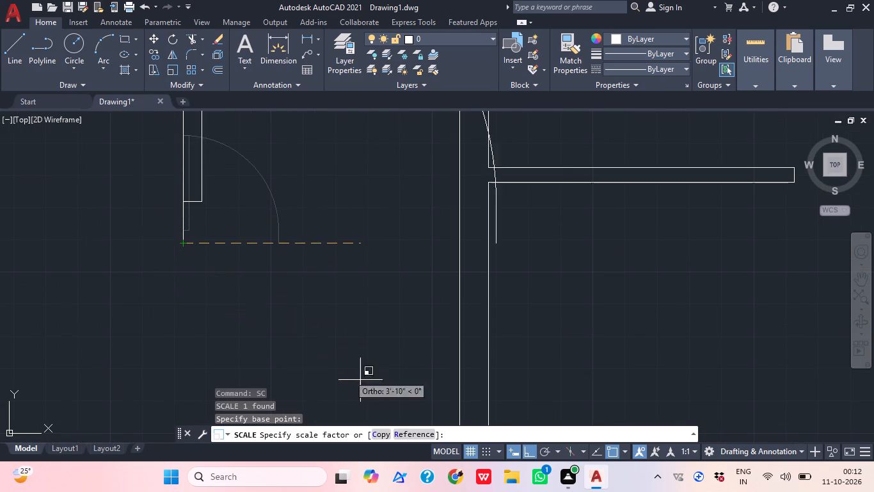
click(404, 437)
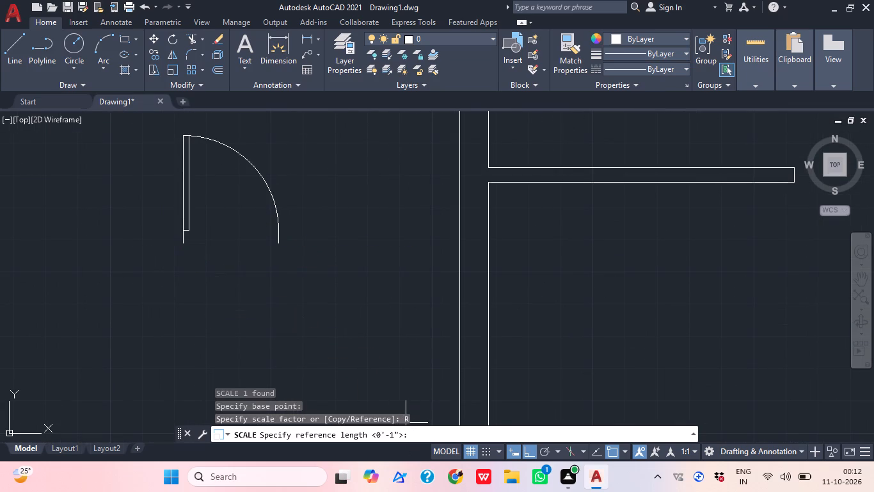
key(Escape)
Scale the door block by reference from its lower hinge-side end, using the span between its two lower ends and a new length of 2'6".
drag(241, 257, 230, 231)
click(193, 221)
click(161, 185)
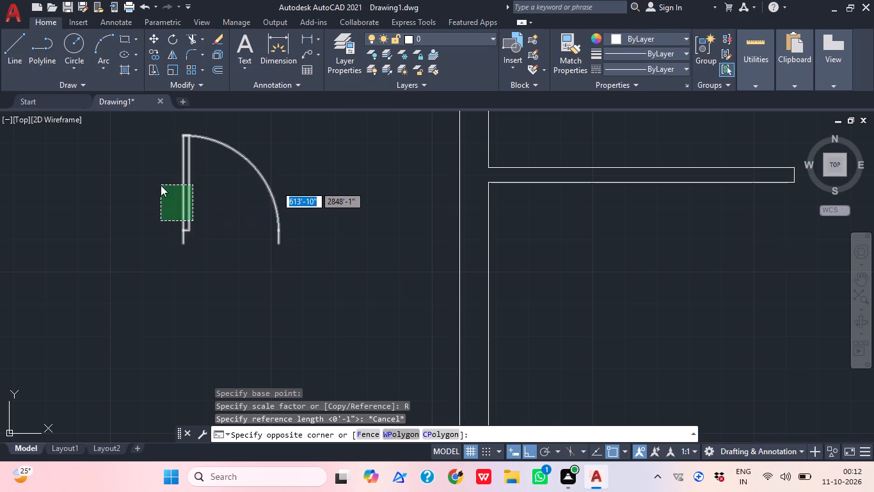
text(sc)
key(space)
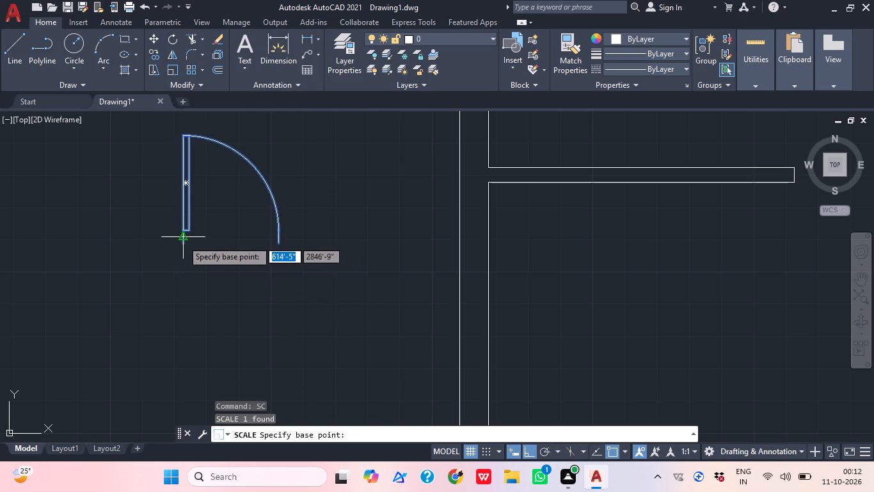
scroll(184, 250, up, 3)
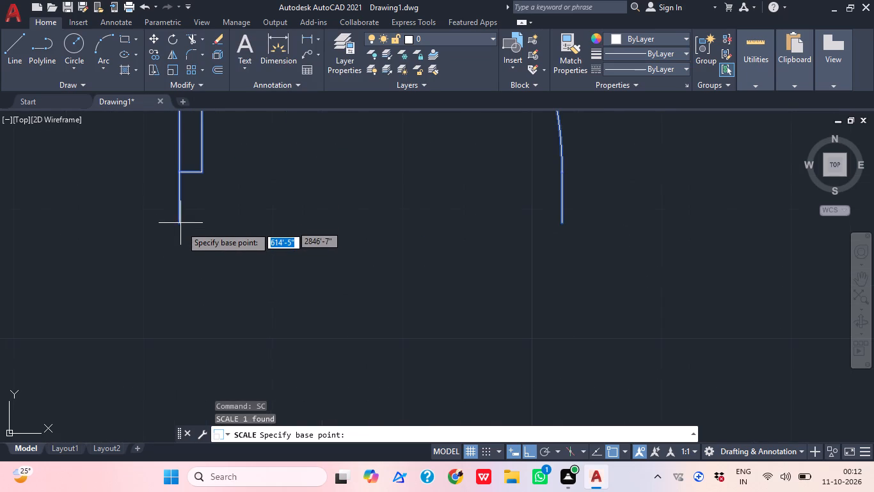
click(180, 227)
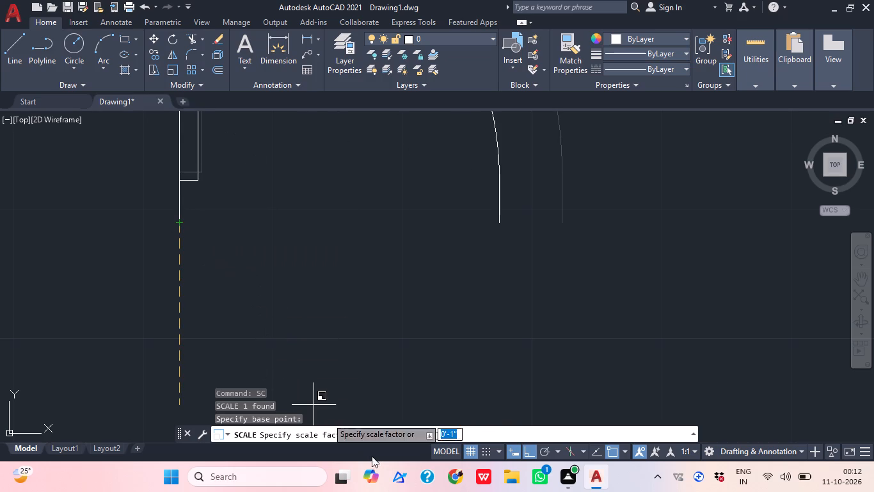
click(410, 438)
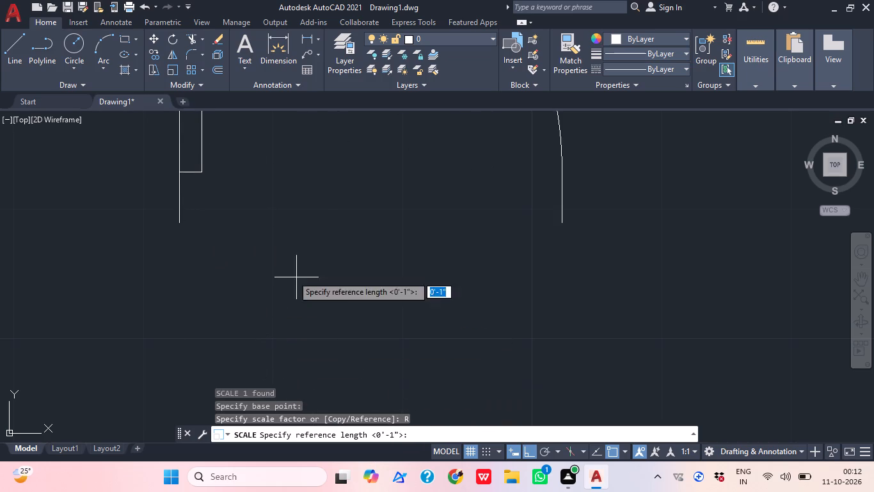
click(176, 224)
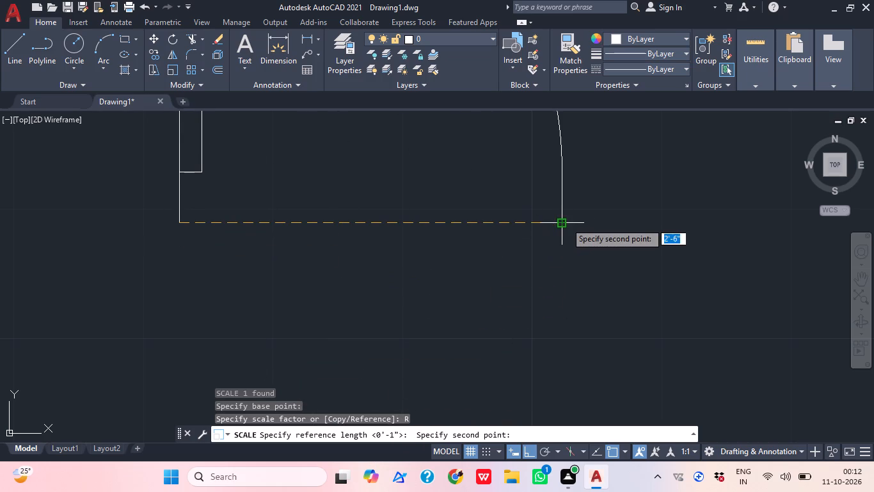
click(566, 222)
scroll(571, 224, down, 2)
middle_drag(573, 231, 437, 343)
scroll(523, 277, down, 1)
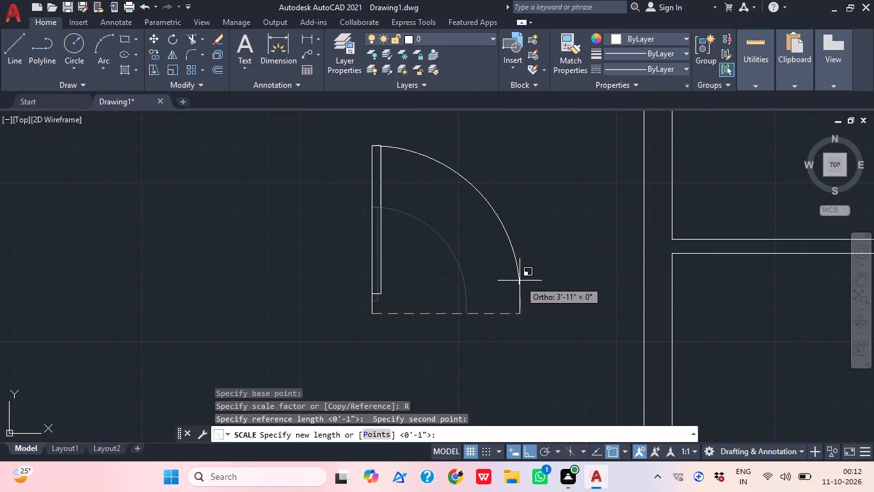
text(2')
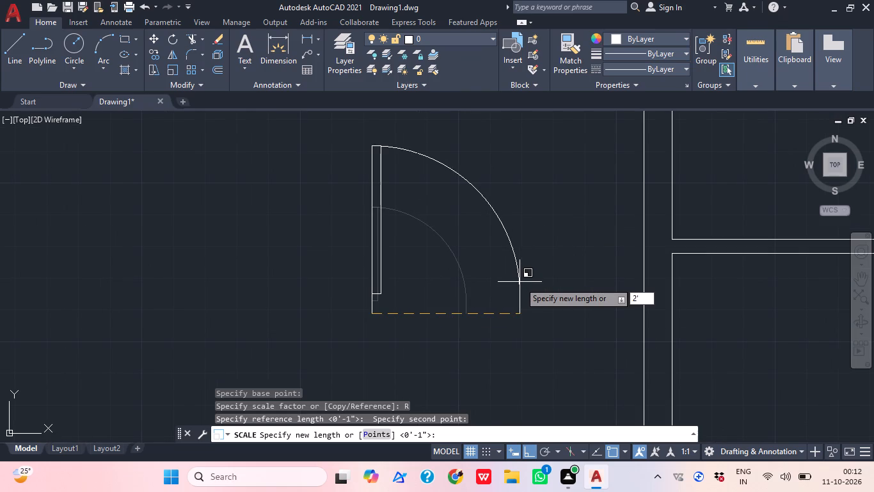
key(6)
key(shift+quotedbl)
key(Return)
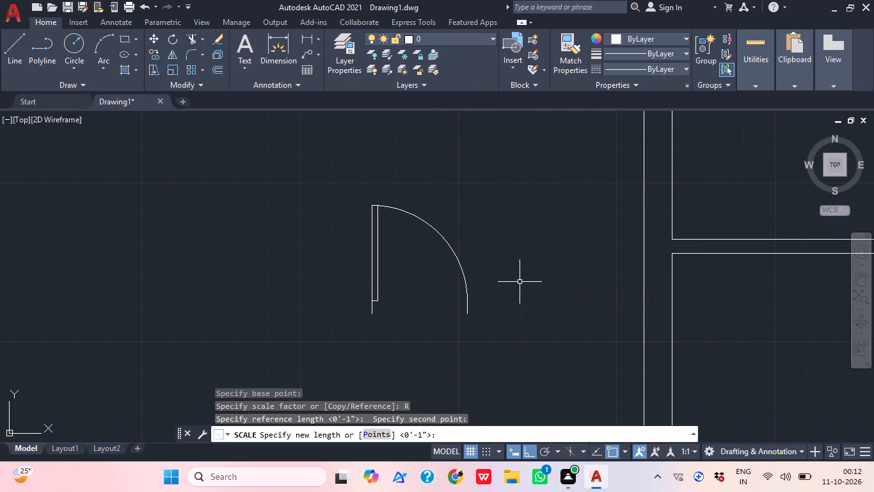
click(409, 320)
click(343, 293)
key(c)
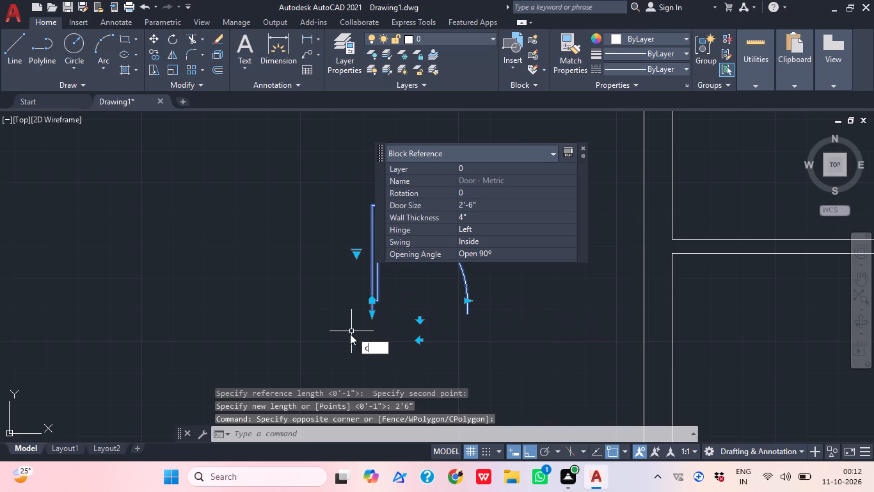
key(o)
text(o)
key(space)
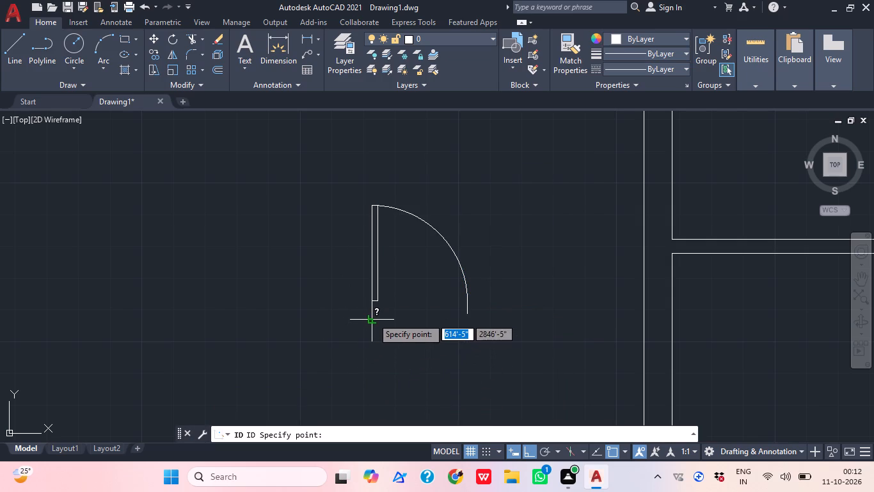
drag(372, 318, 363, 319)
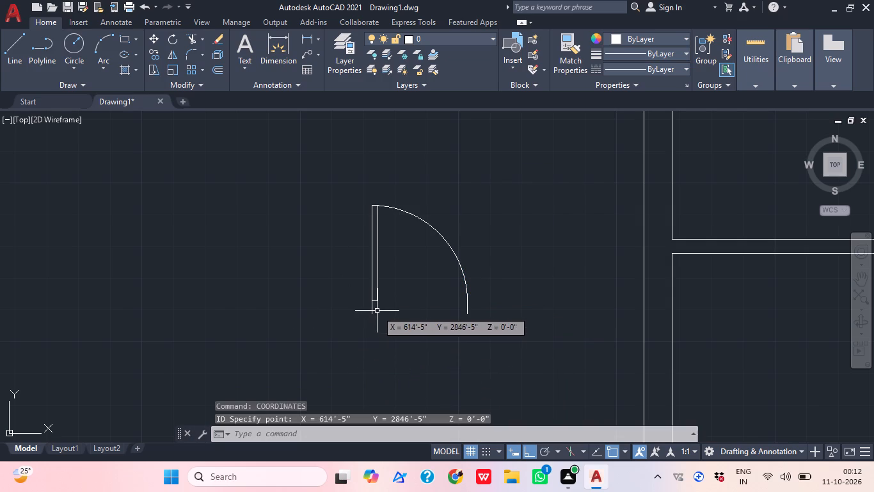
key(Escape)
Copy the 2'6" door block horizontally to the empty space on its left, outside the plan.
drag(395, 295, 388, 288)
click(367, 274)
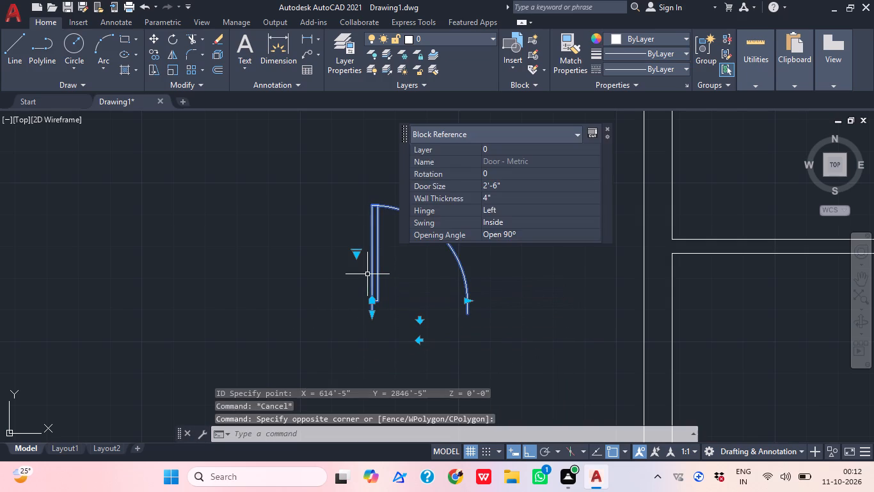
key(c)
text(o)
key(space)
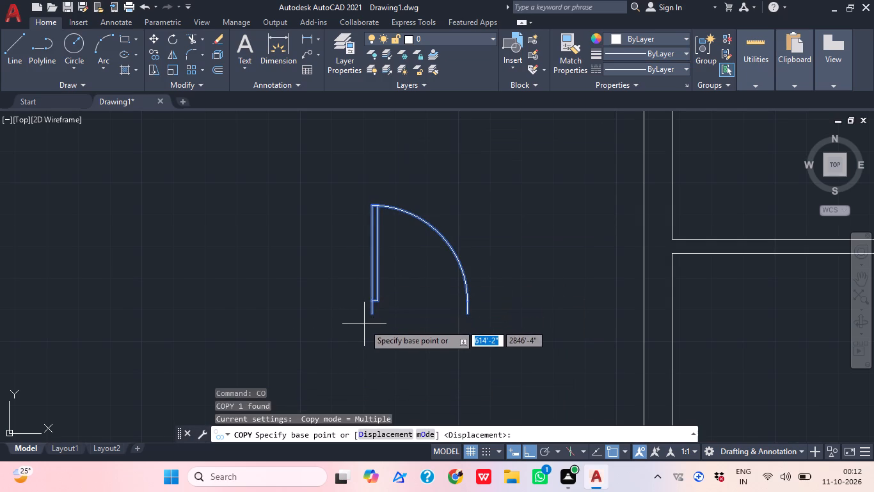
click(372, 316)
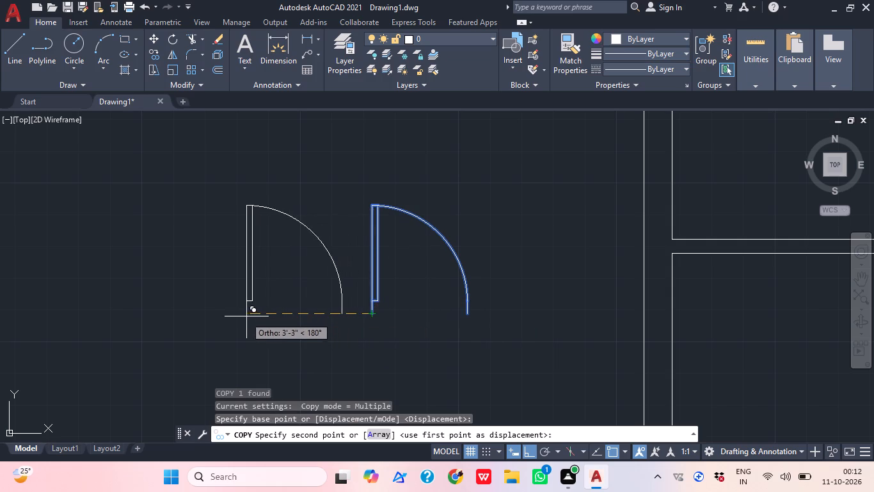
click(234, 325)
key(Escape)
Scale the left door copy by reference from its lower hinge-side end, using its lower-end span and a new length of 3'6".
drag(299, 330, 293, 327)
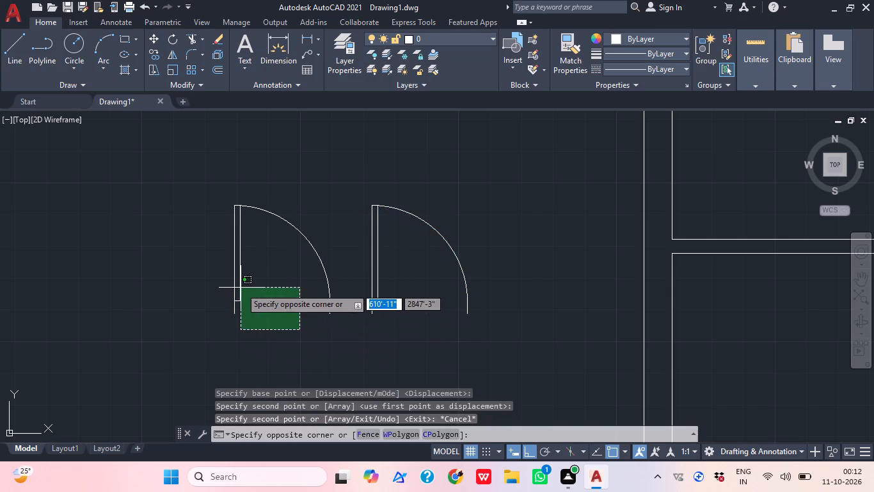
click(190, 266)
key(d)
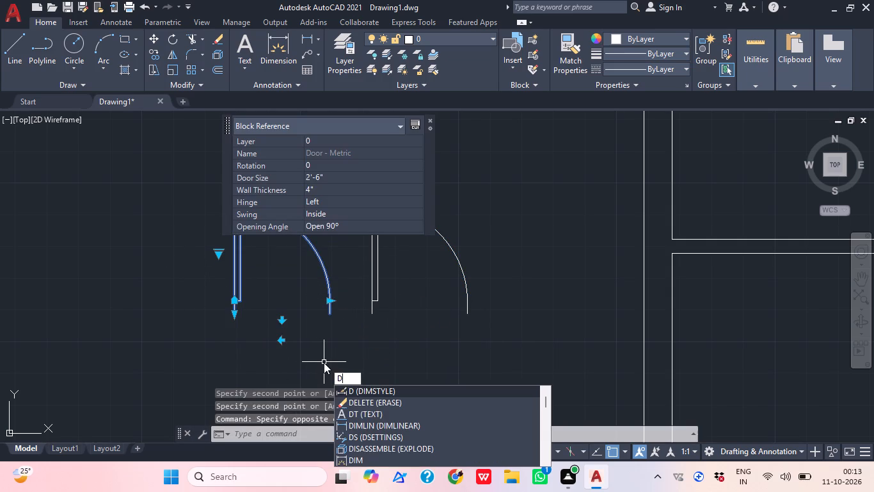
key(BackSpace)
text(sc)
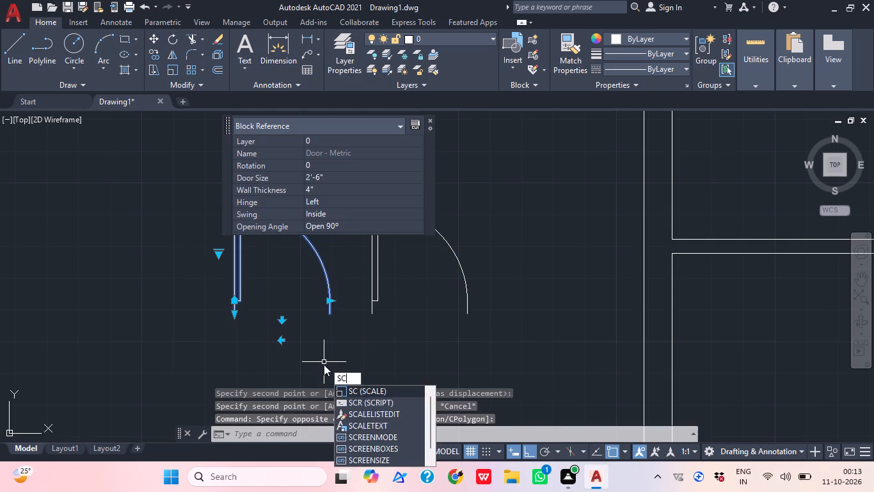
key(Return)
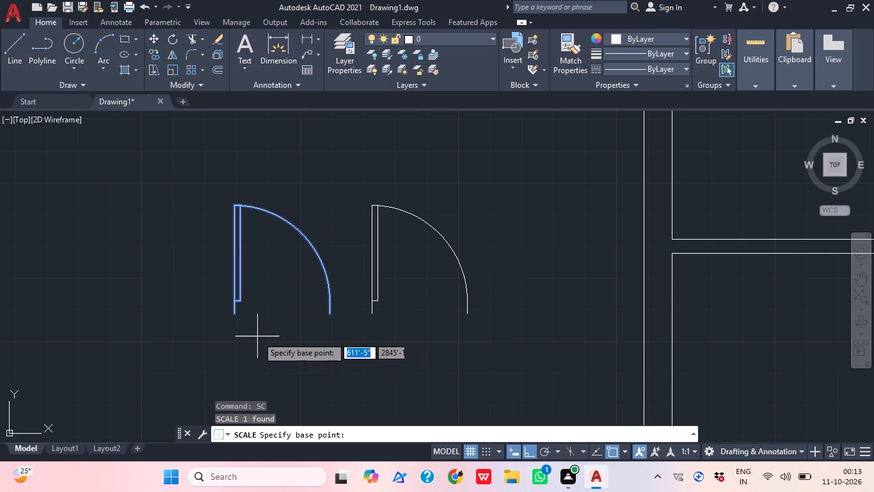
scroll(253, 317, up, 1)
click(219, 312)
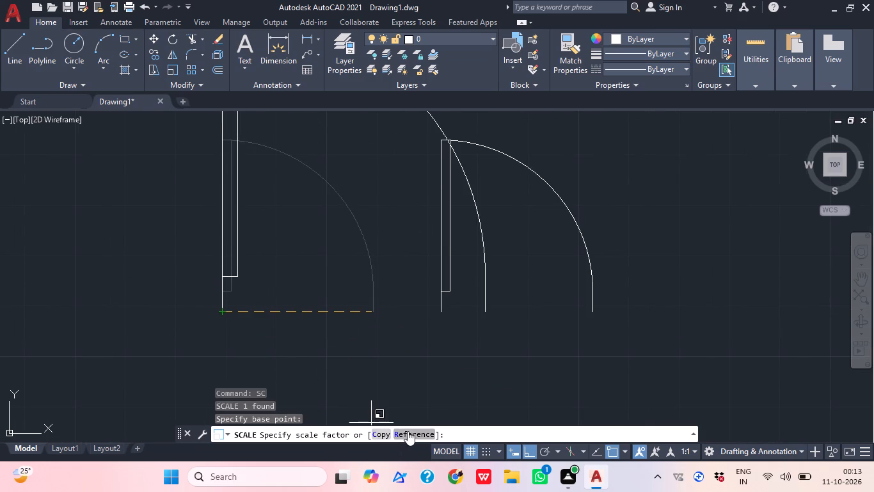
click(408, 431)
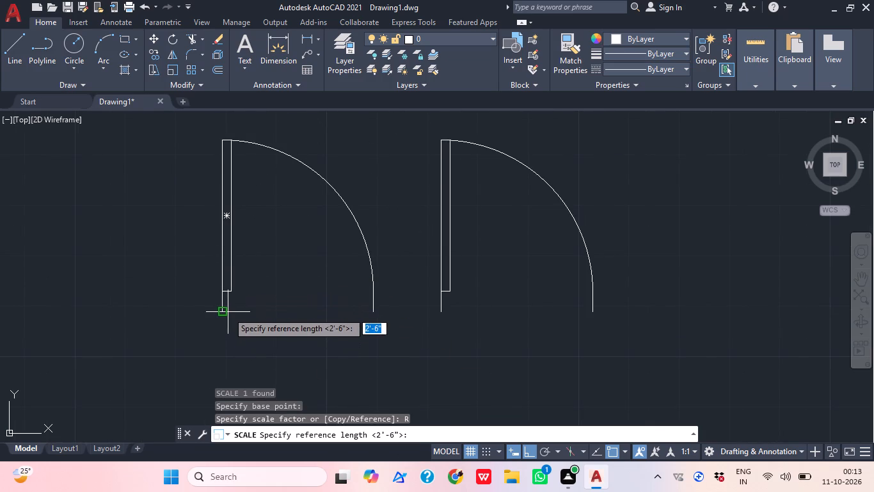
click(228, 312)
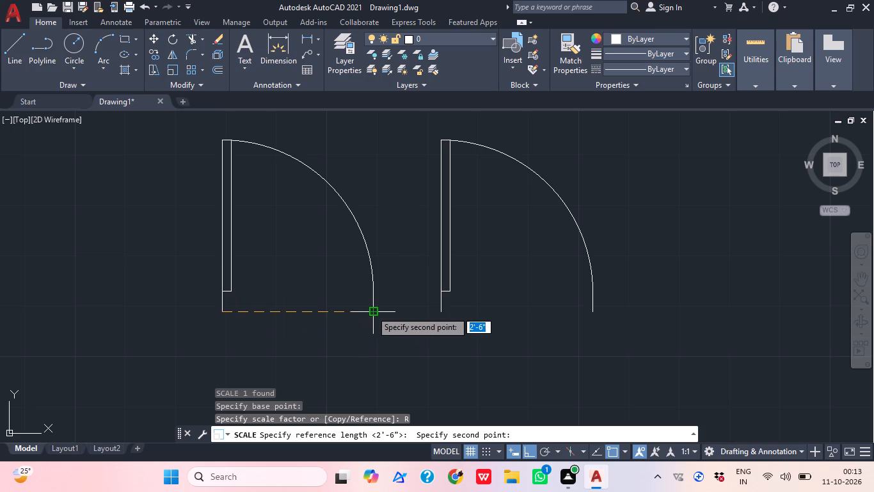
click(371, 311)
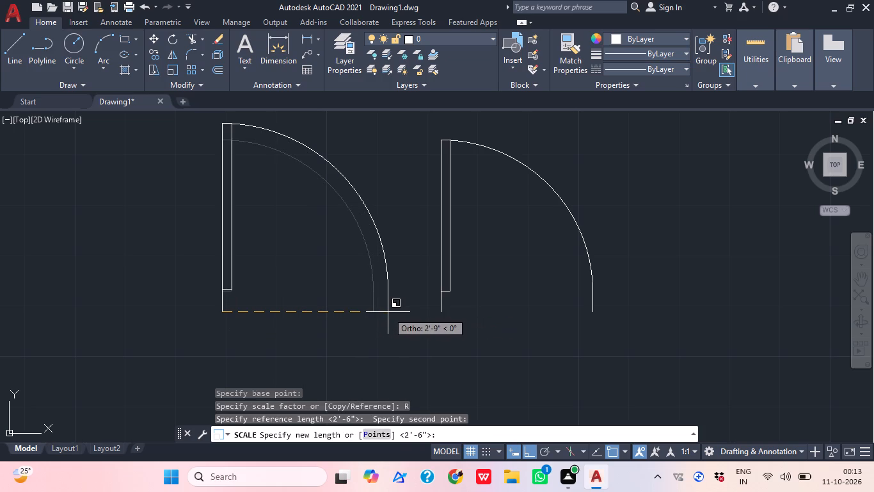
text(3')
text(6")
key(Return)
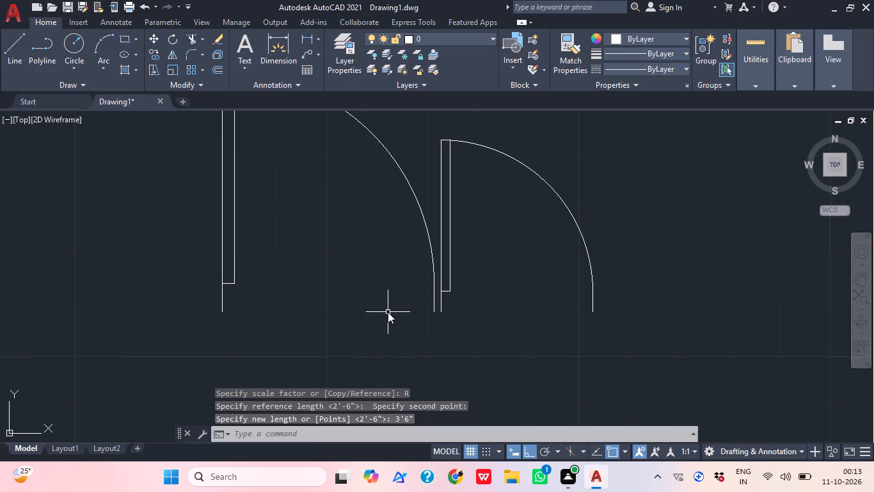
Copy the 2'6" door from its lower hinge-side end into the upper-left room, just below the opening in the upper partition, with ortho off.
click(465, 177)
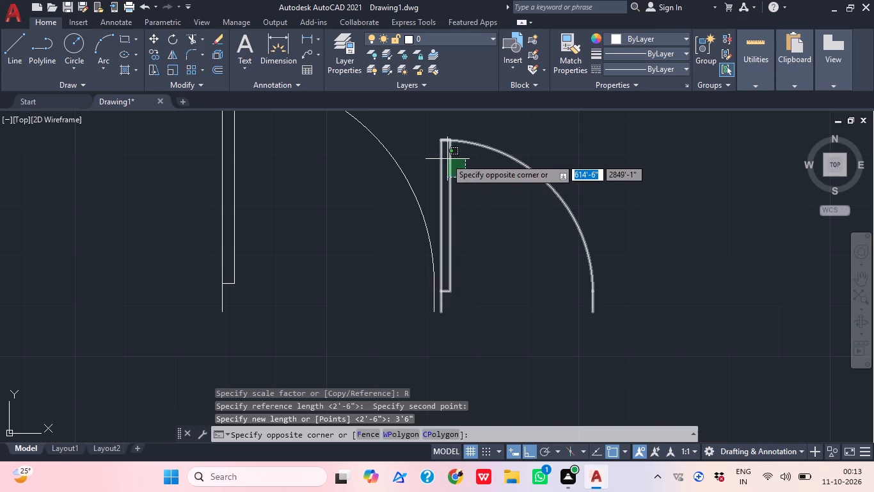
click(440, 155)
key(c)
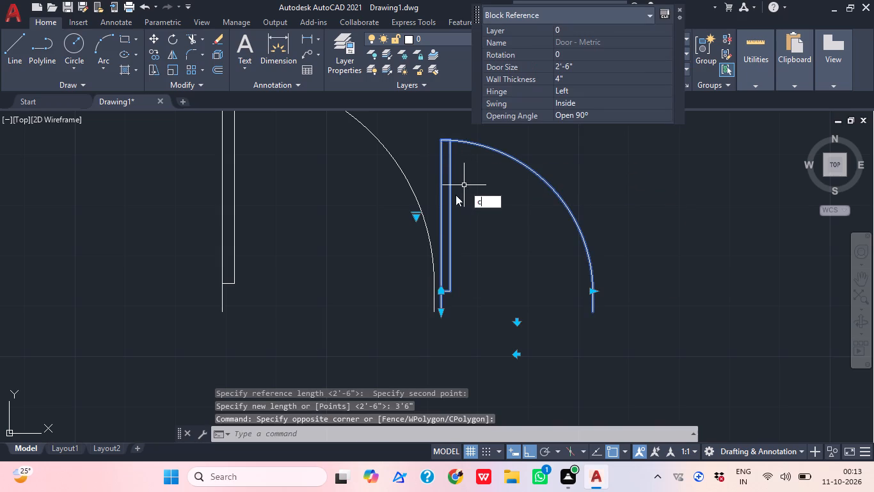
key(o)
key(space)
scroll(440, 306, up, 2)
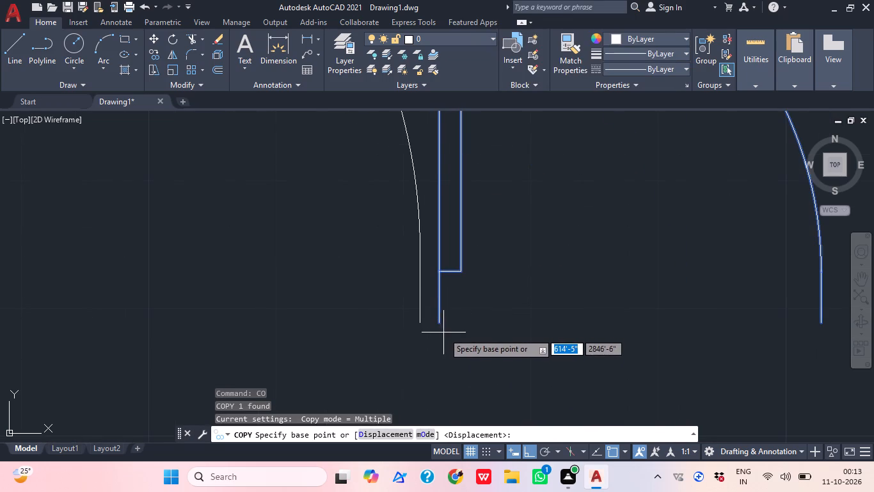
click(442, 322)
scroll(450, 315, down, 2)
middle_drag(509, 303, 261, 316)
scroll(301, 293, down, 3)
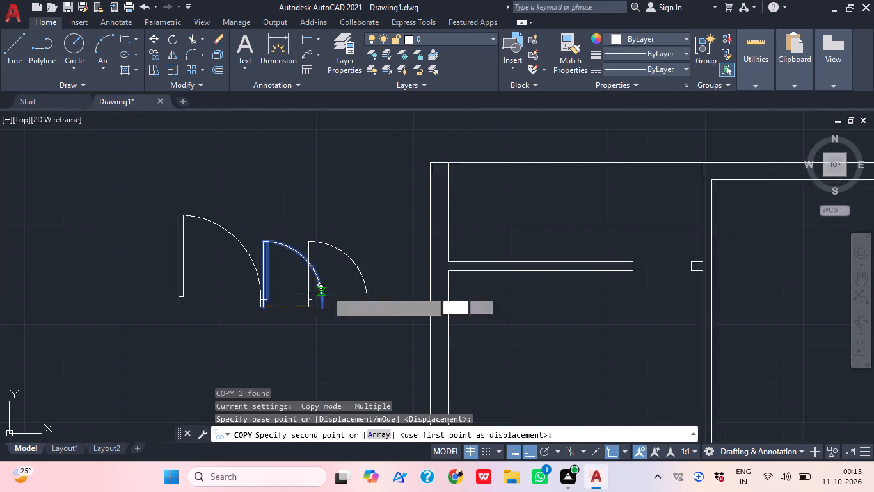
middle_drag(415, 297, 351, 310)
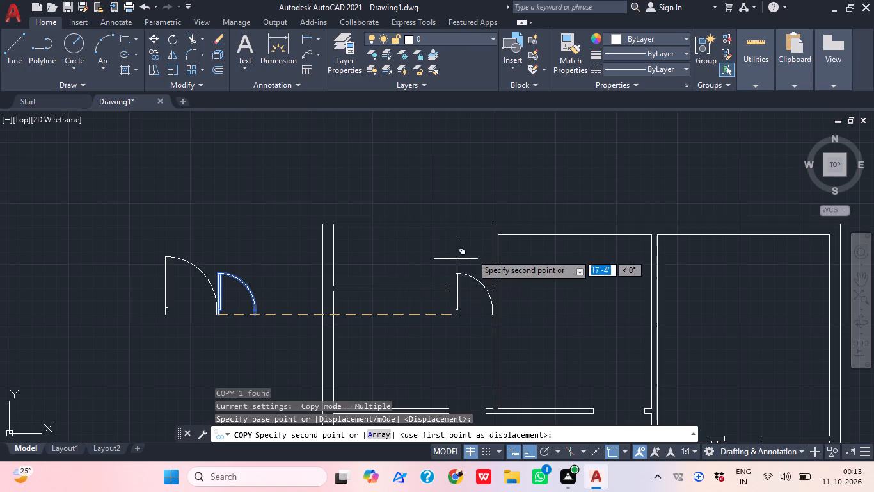
scroll(459, 301, up, 1)
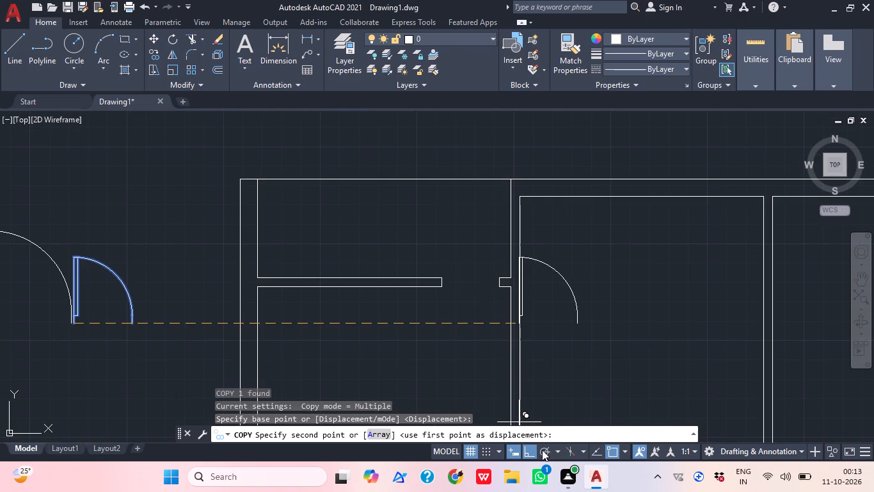
click(530, 450)
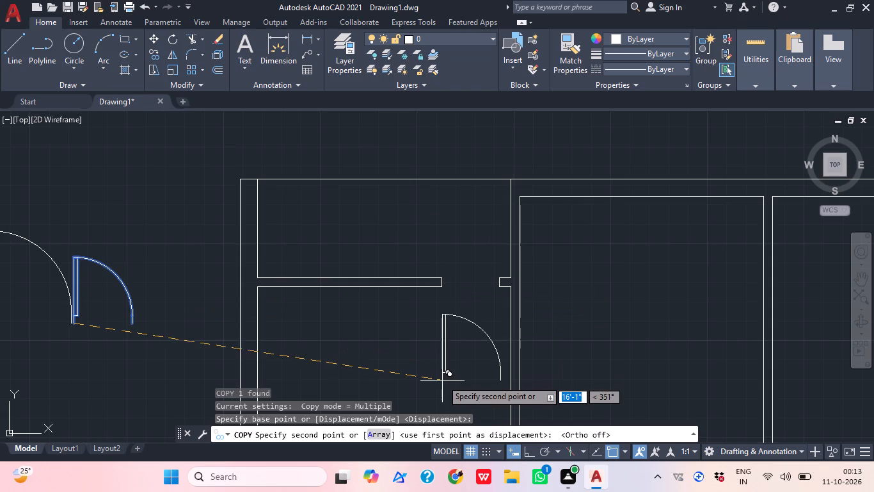
click(434, 369)
key(Escape)
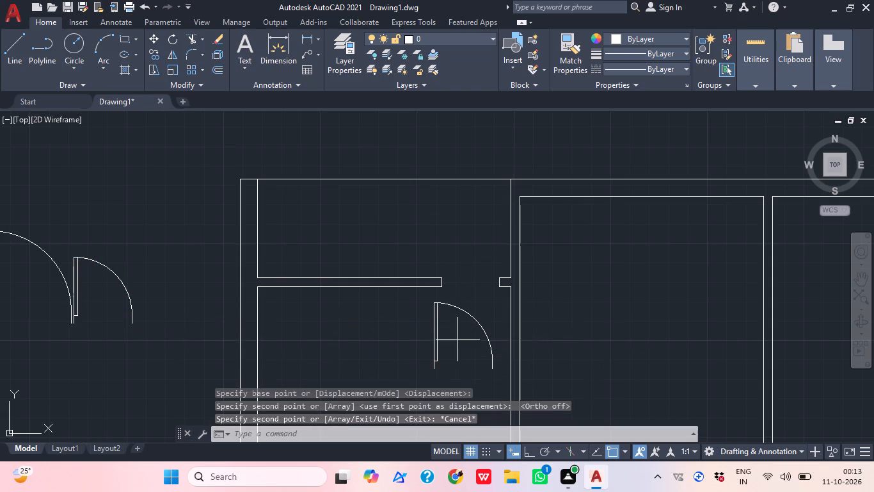
Mirror the copied door about a vertical line through its hinge-side end with ortho on, erasing the source object.
click(457, 340)
click(411, 315)
text(mi)
key(space)
scroll(427, 377, up, 1)
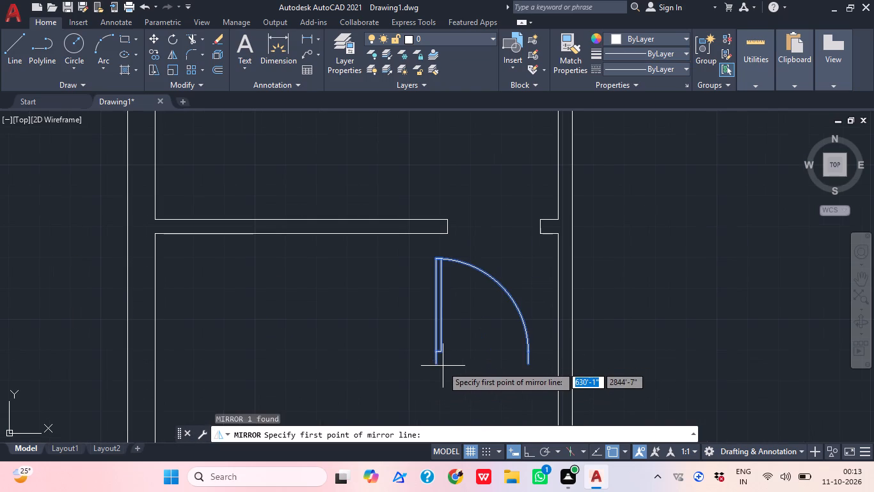
drag(436, 365, 438, 358)
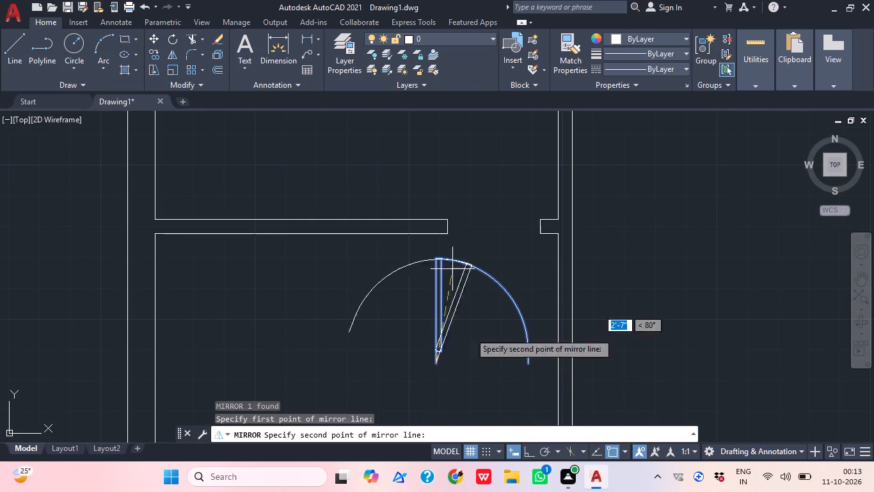
click(529, 448)
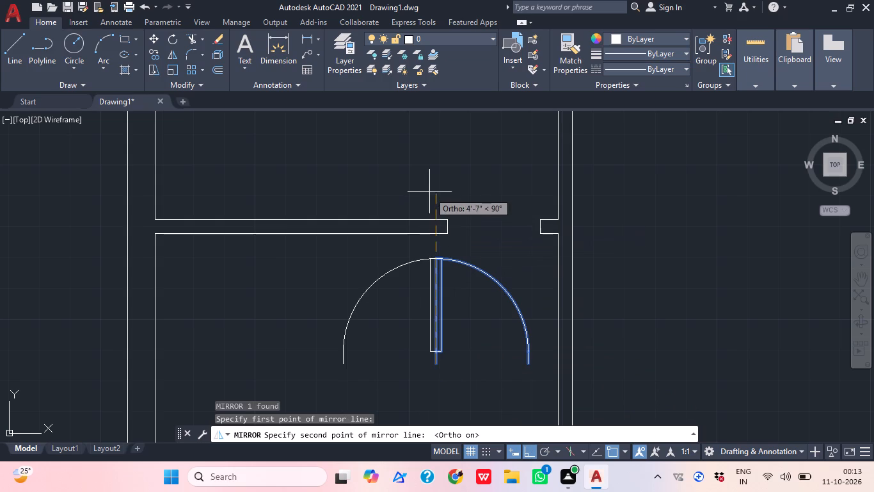
click(428, 183)
drag(451, 217, 428, 183)
Move the mirrored door by its lower hinge-side end to the lower corner of the short wall stub at the upper partition's opening.
click(425, 318)
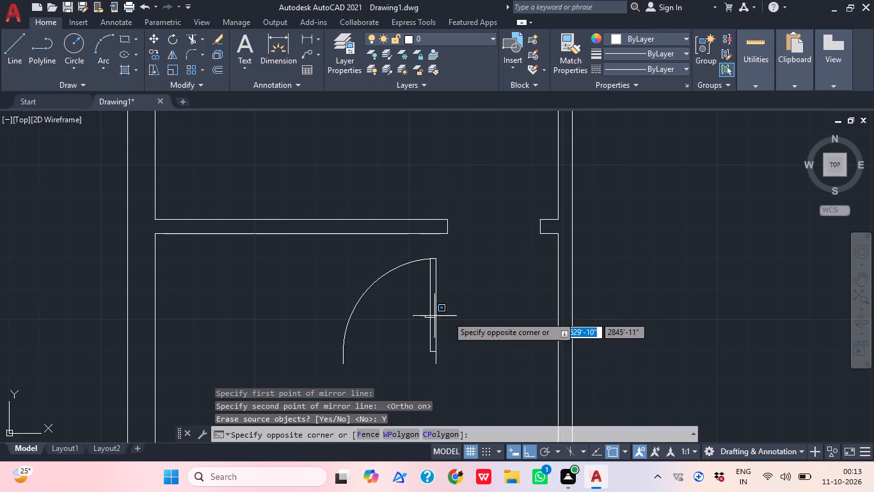
click(452, 313)
drag(452, 332, 443, 317)
click(425, 307)
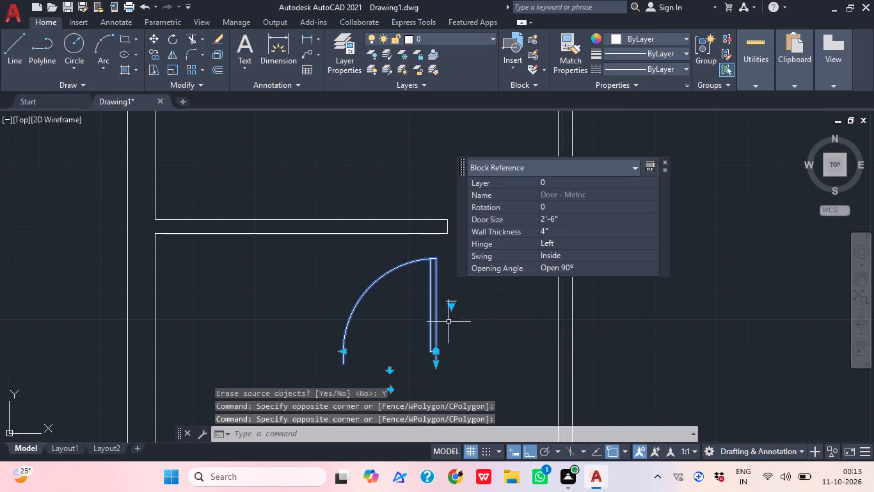
key(m)
key(space)
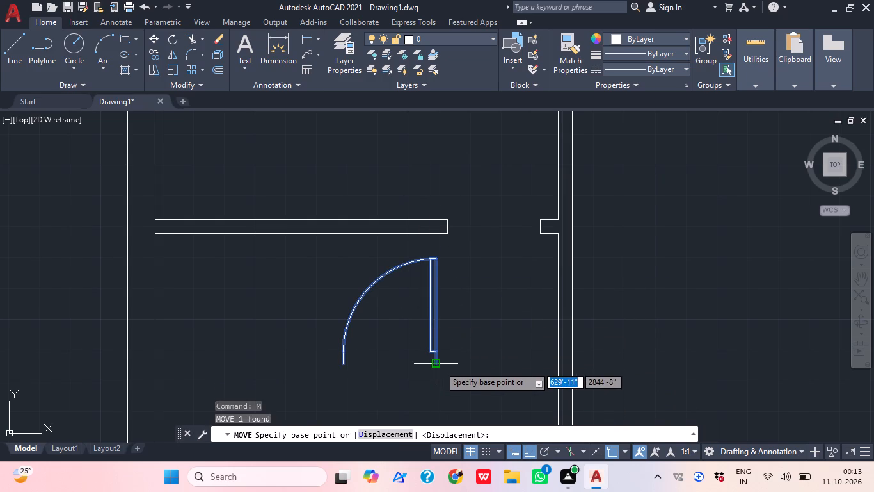
click(440, 366)
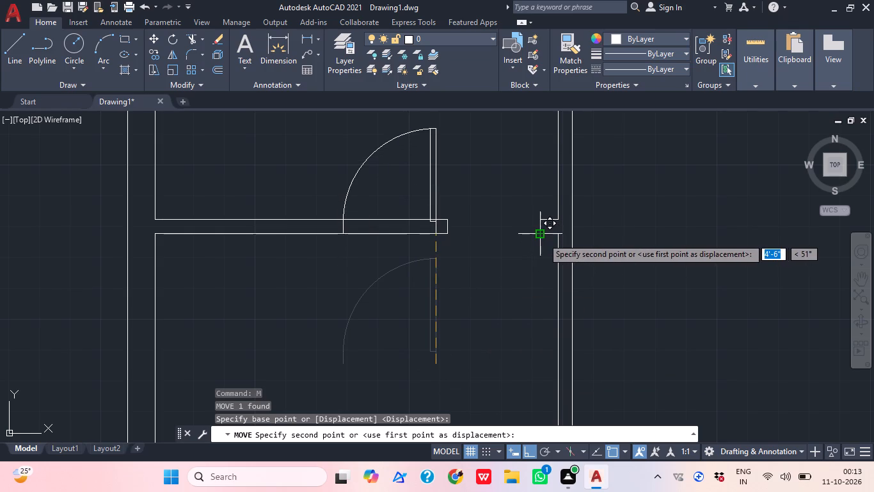
click(542, 238)
Copy the placed door from its lower hinge-side end to the matching lower corner of the opening in the next partition below.
scroll(498, 316, down, 2)
middle_drag(509, 313, 468, 273)
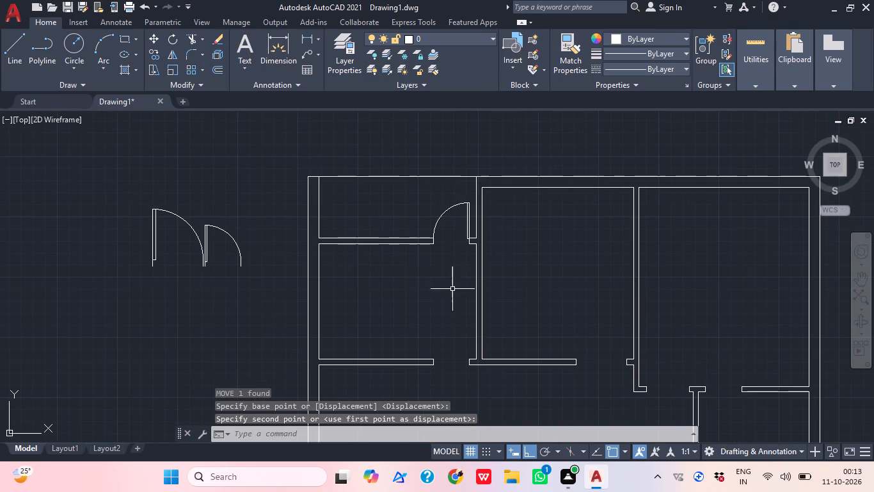
scroll(486, 216, up, 1)
drag(453, 227, 445, 217)
scroll(450, 278, down, 1)
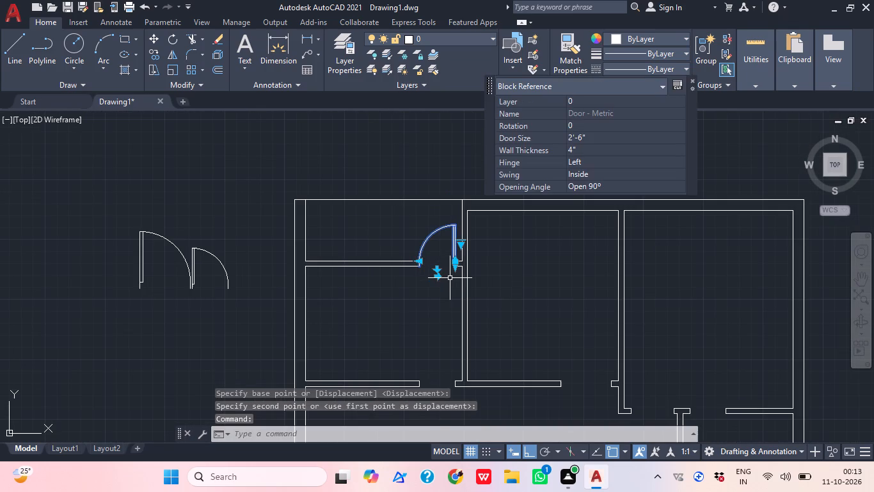
key(c)
key(o)
key(space)
scroll(450, 285, up, 3)
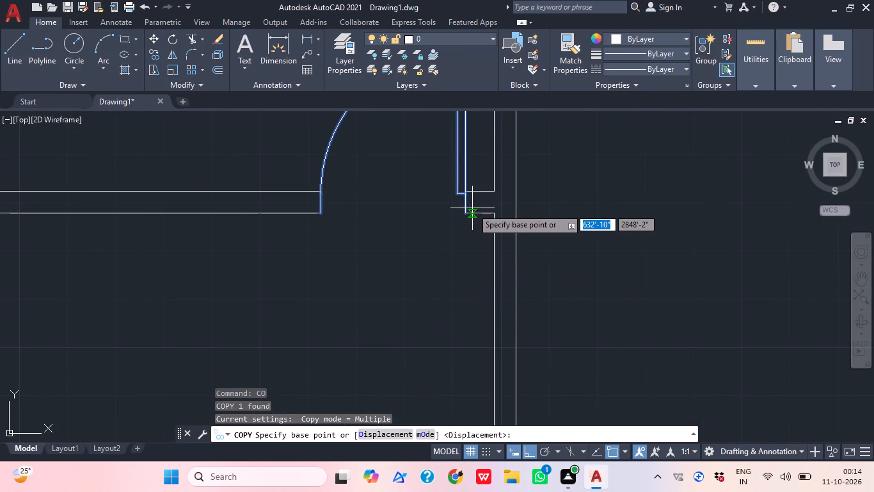
click(468, 213)
scroll(477, 215, down, 2)
middle_drag(479, 290, 466, 218)
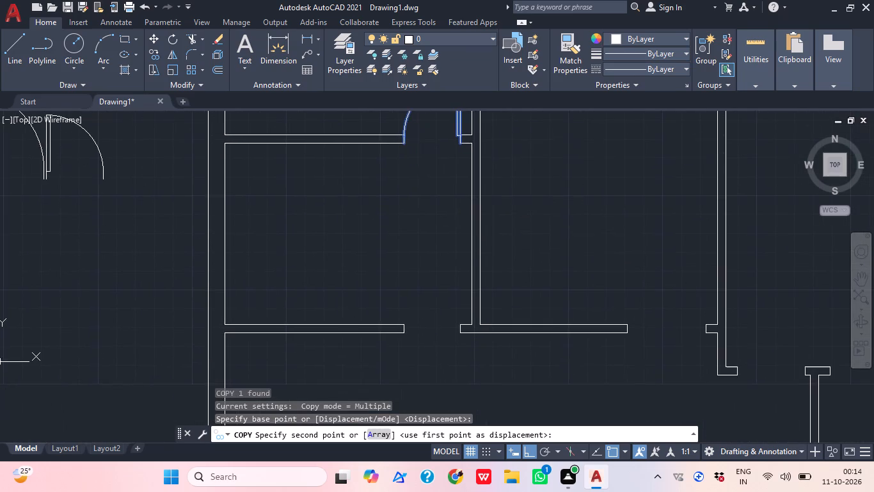
scroll(470, 323, up, 2)
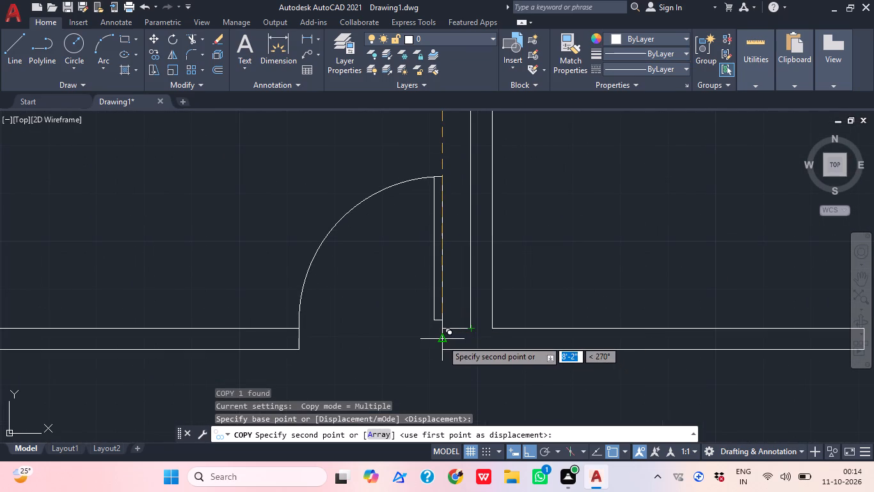
click(444, 347)
scroll(485, 300, down, 3)
middle_drag(534, 316, 466, 340)
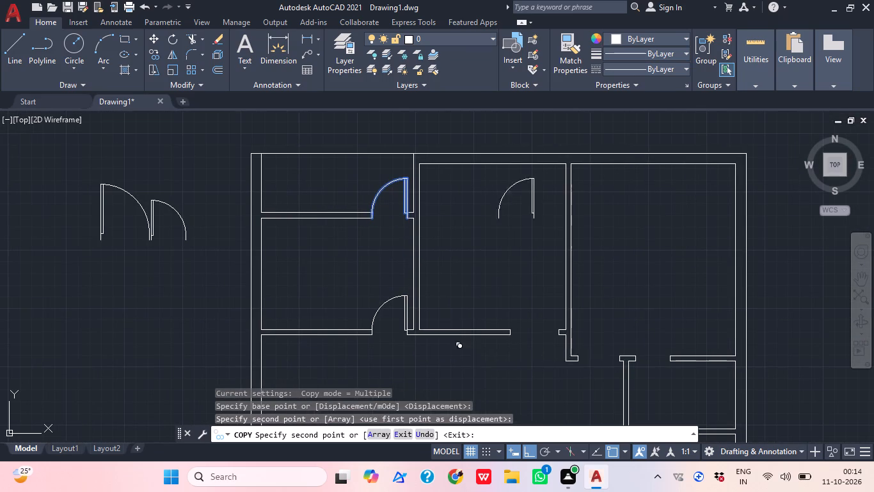
key(Escape)
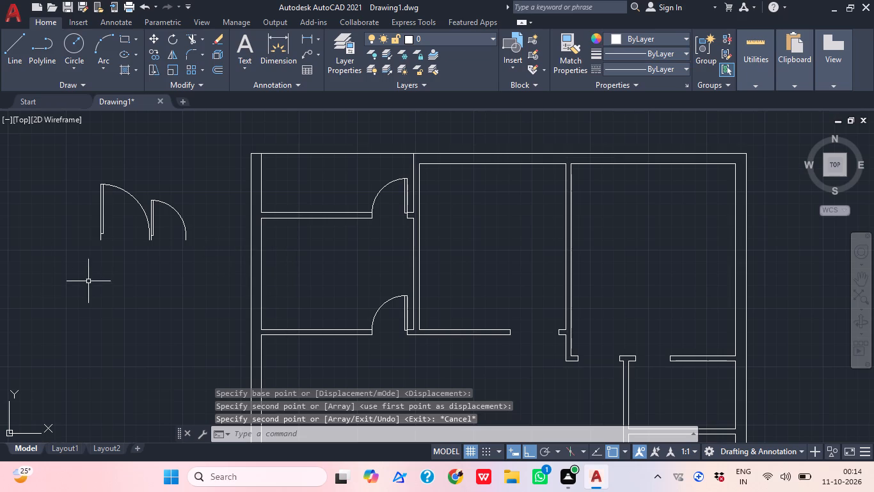
Copy the 3'6" door straight down to a clear spot below the original door blocks.
click(112, 236)
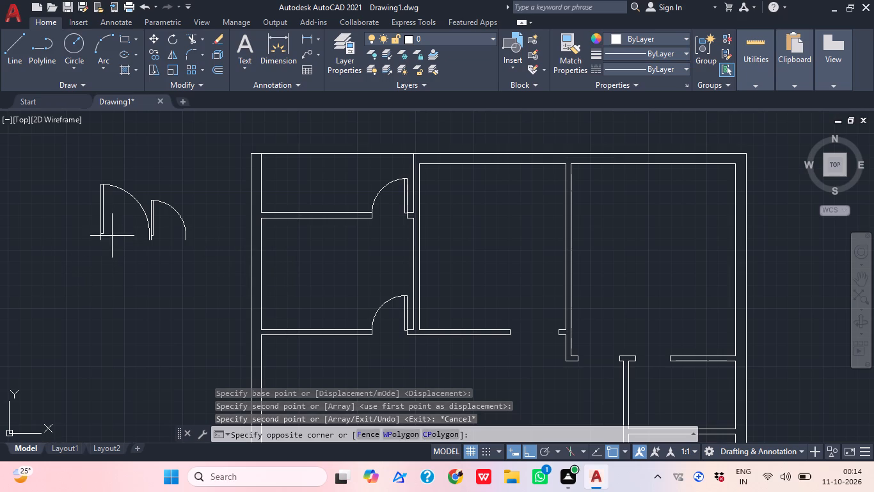
click(83, 197)
key(c)
text(o)
key(space)
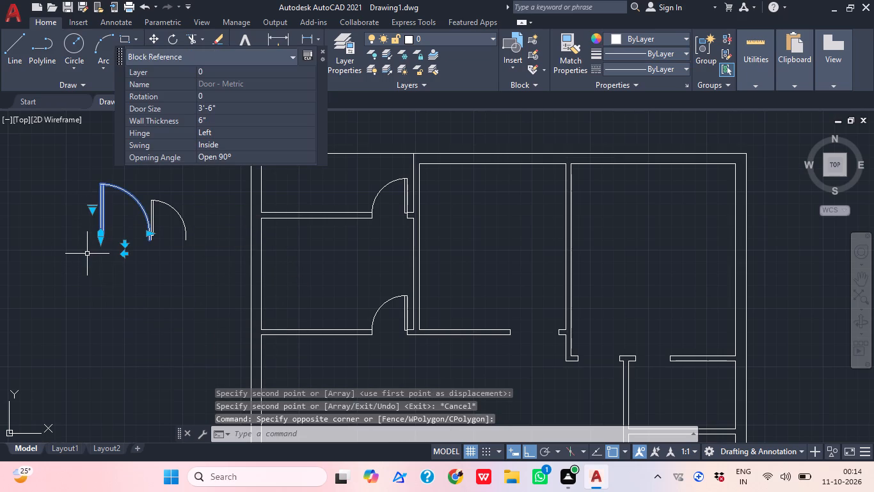
click(99, 199)
click(77, 309)
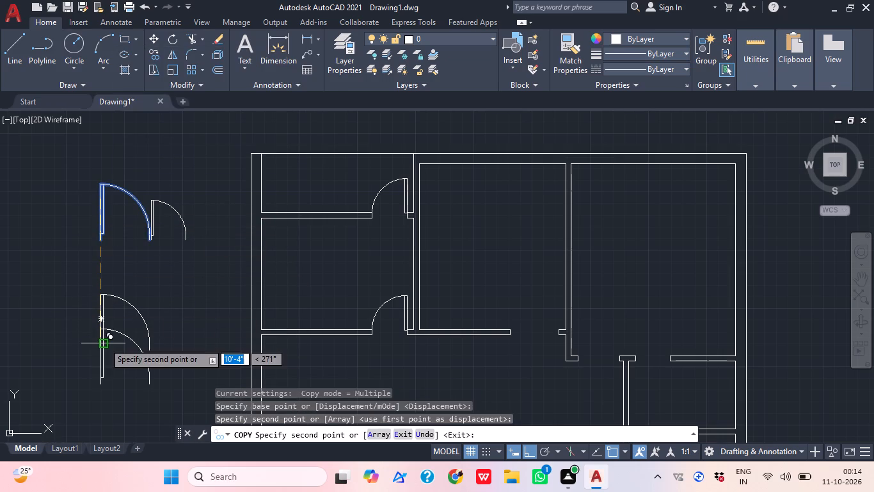
key(Escape)
Mirror the copied 3'6" door about a vertical line through its hinge-side end, keeping the source object.
drag(115, 356, 112, 349)
click(82, 316)
key(m)
text(i)
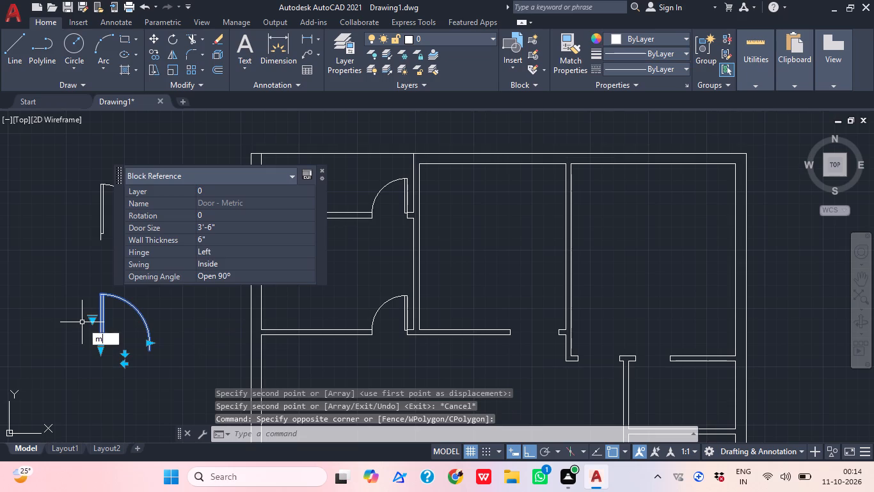
key(space)
click(102, 351)
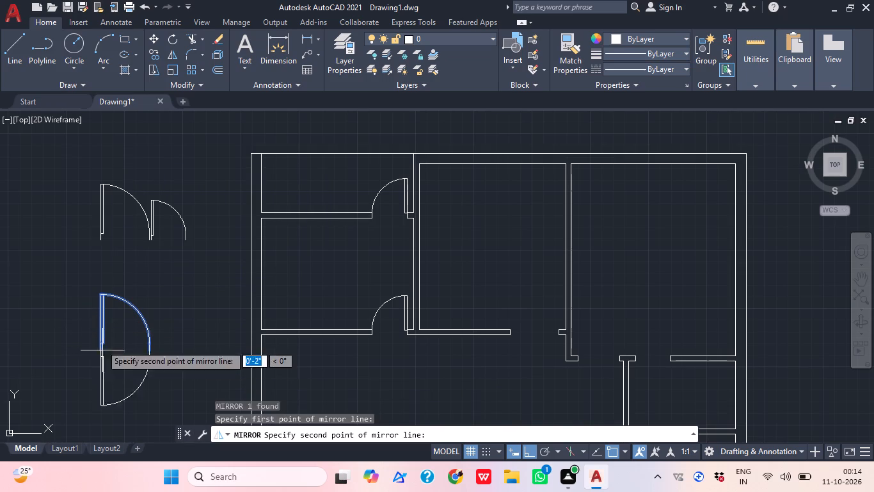
click(79, 272)
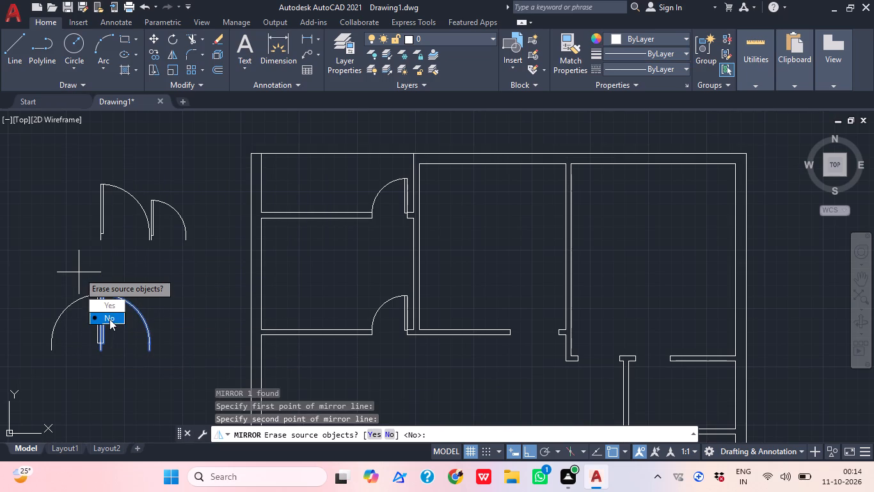
drag(109, 319, 79, 272)
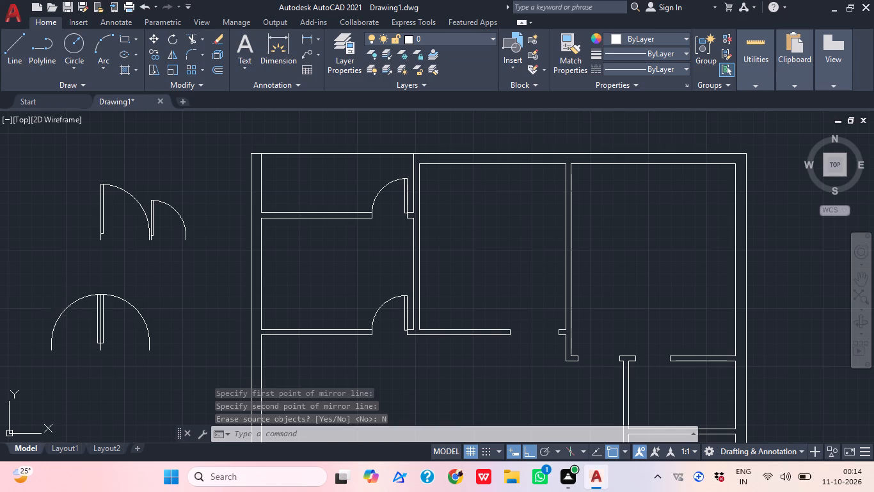
Copy the mirrored 3'6" door from its lower hinge-side end to the lower corner of the wall stub at the upper middle room's opening.
click(69, 311)
click(65, 307)
scroll(81, 362, up, 2)
middle_drag(81, 362, 95, 377)
key(m)
key(Escape)
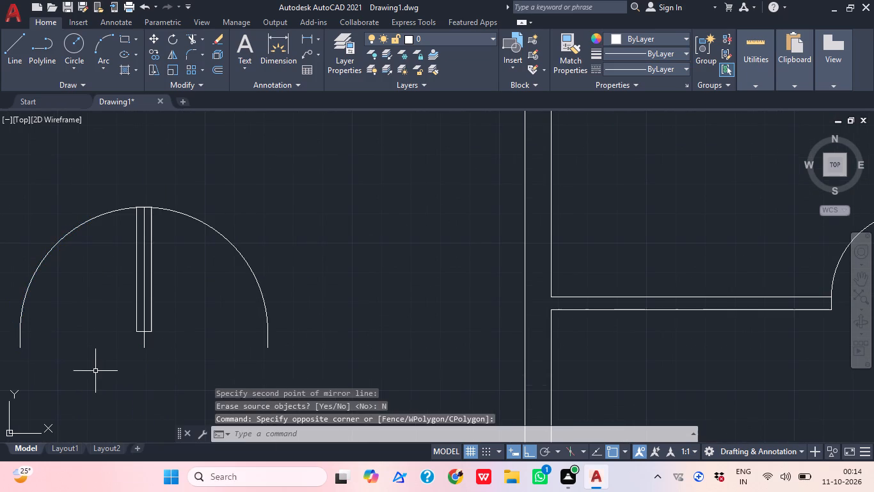
drag(51, 313, 51, 295)
click(44, 249)
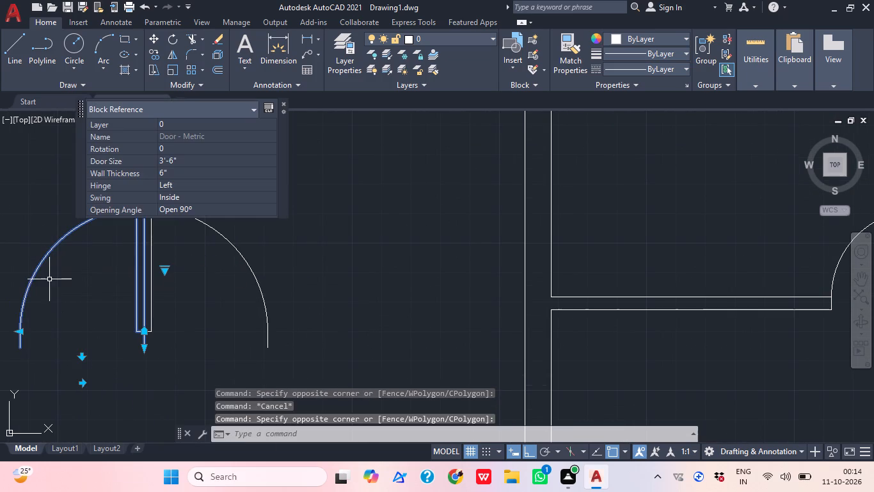
key(c)
text(o)
key(space)
scroll(104, 365, up, 2)
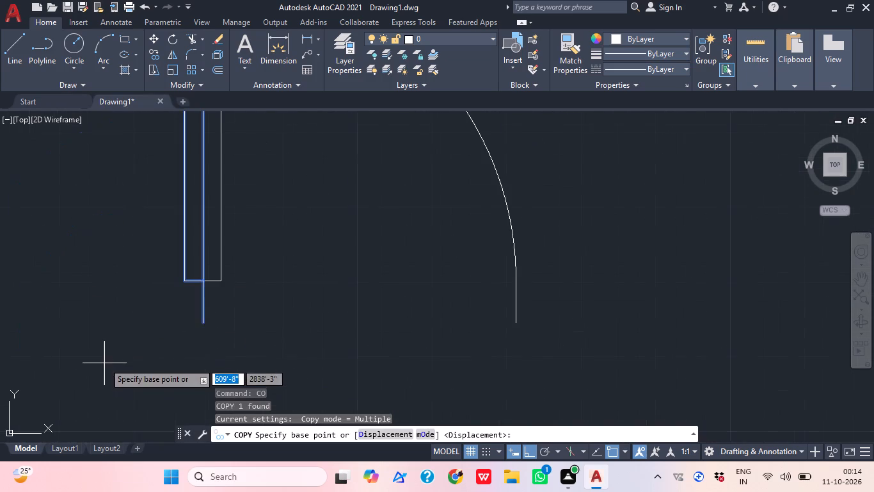
click(205, 322)
scroll(231, 324, down, 3)
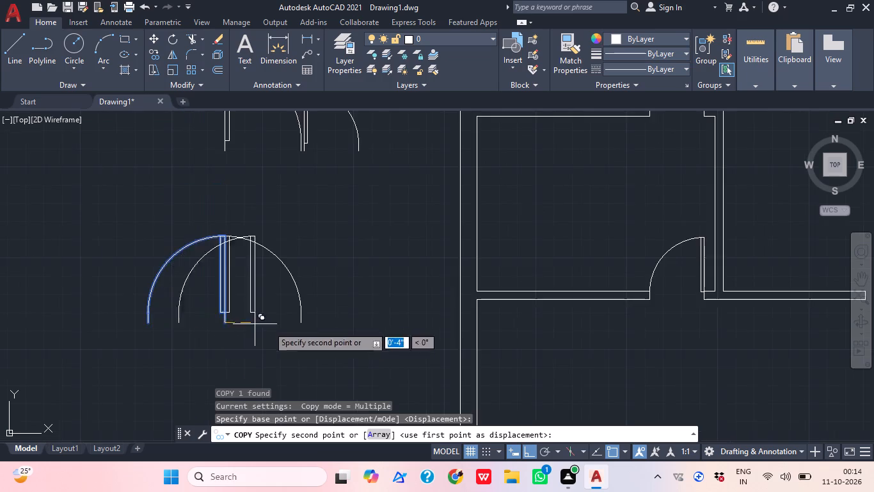
middle_drag(291, 323, 140, 325)
middle_drag(436, 313, 232, 289)
scroll(630, 240, up, 1)
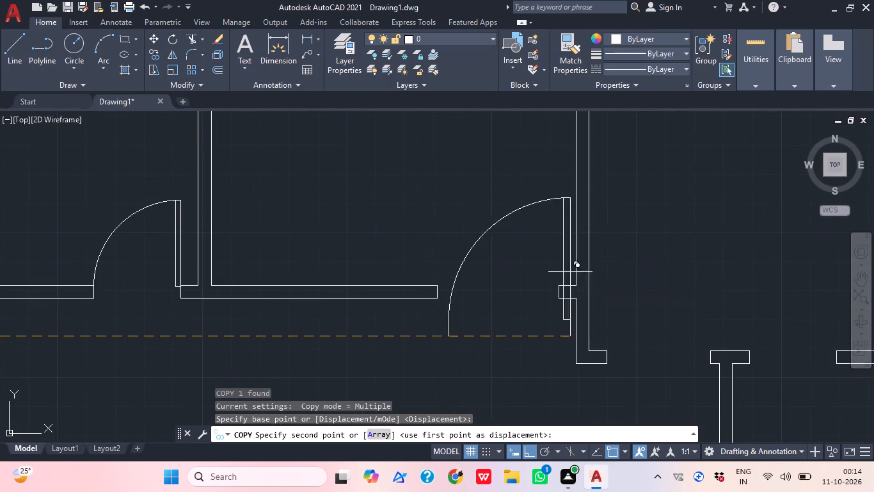
scroll(559, 272, up, 1)
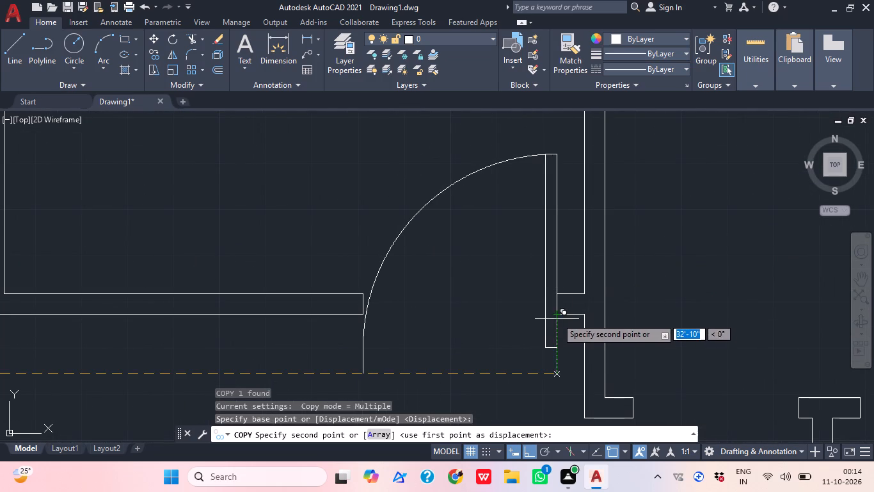
scroll(557, 316, up, 4)
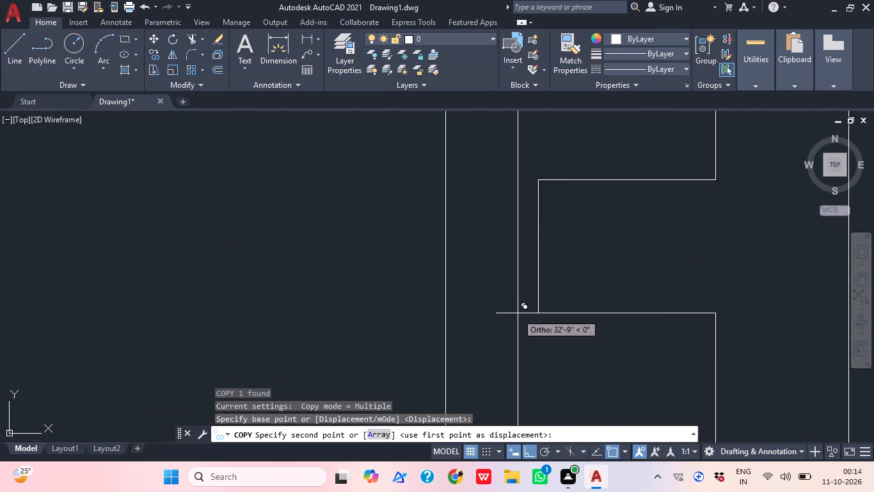
click(537, 316)
Place another copy of the mirrored 3'6" door at the lower corner of the wall stub at the lower-left room's opening.
scroll(534, 303, down, 5)
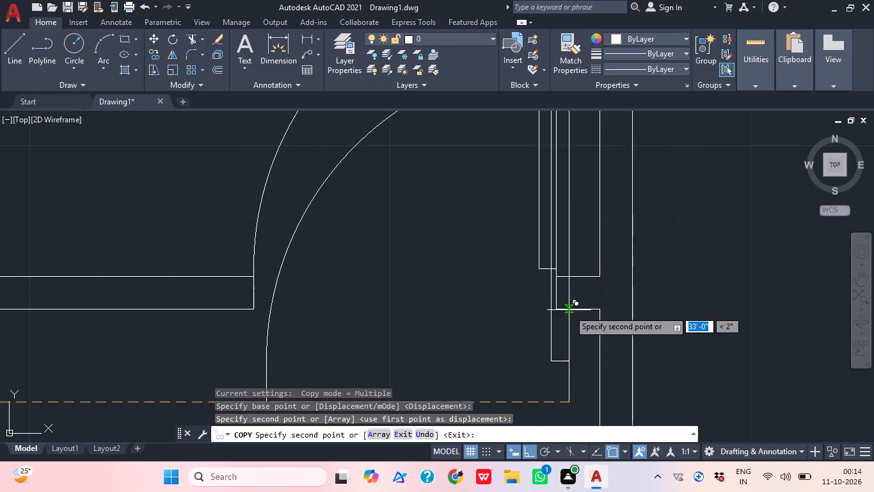
scroll(569, 310, down, 3)
scroll(646, 307, down, 1)
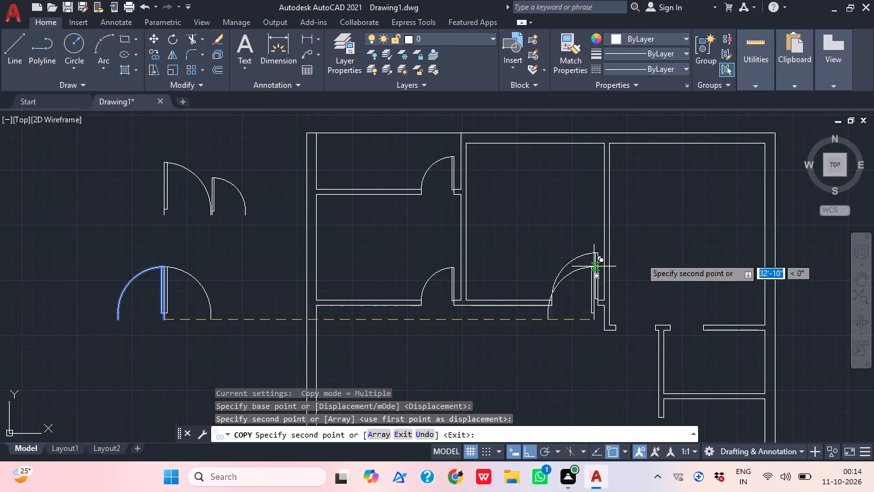
scroll(610, 242, down, 1)
middle_drag(582, 362, 570, 277)
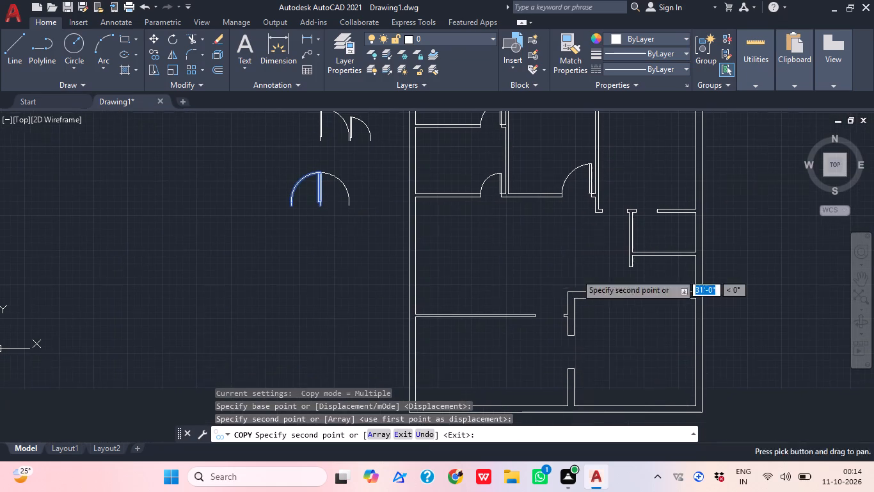
scroll(553, 361, up, 1)
scroll(569, 299, up, 5)
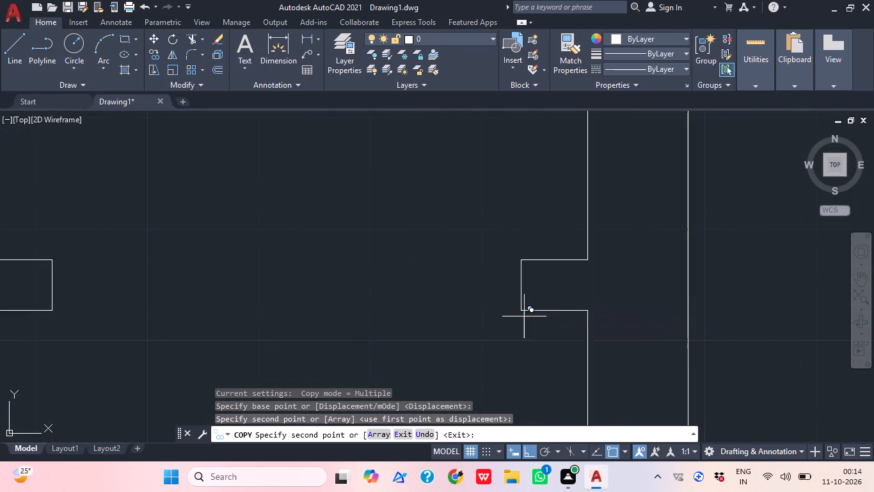
click(520, 309)
scroll(526, 306, down, 3)
middle_drag(532, 325, 525, 373)
scroll(531, 361, down, 1)
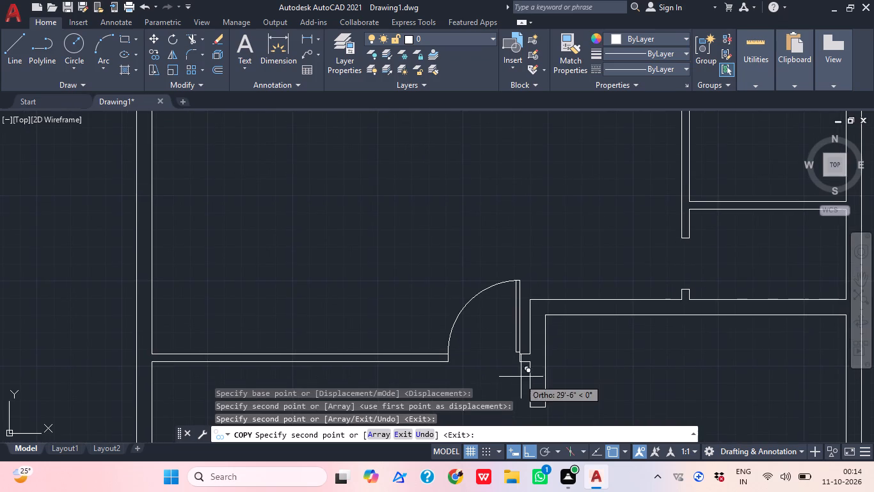
key(grave)
key(Escape)
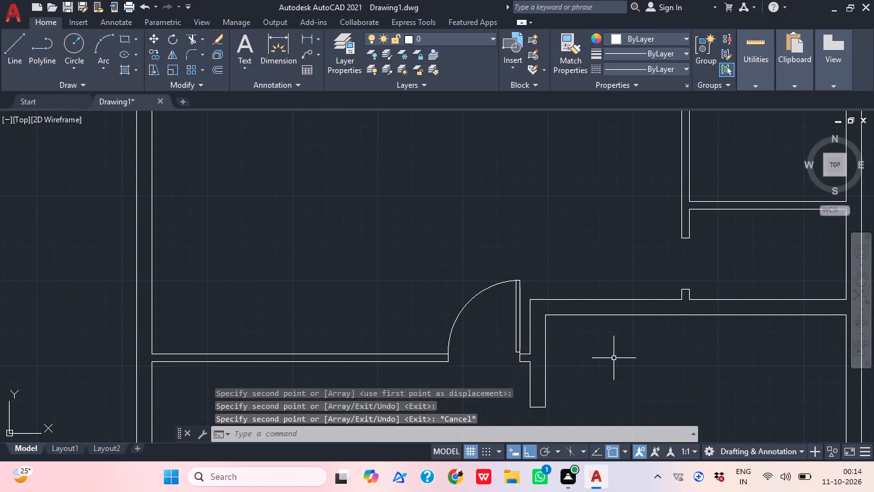
Copy the 2'6" door from its lower hinge-side end to the open area left of the small lower room's opening, with ortho off.
middle_drag(614, 358, 569, 346)
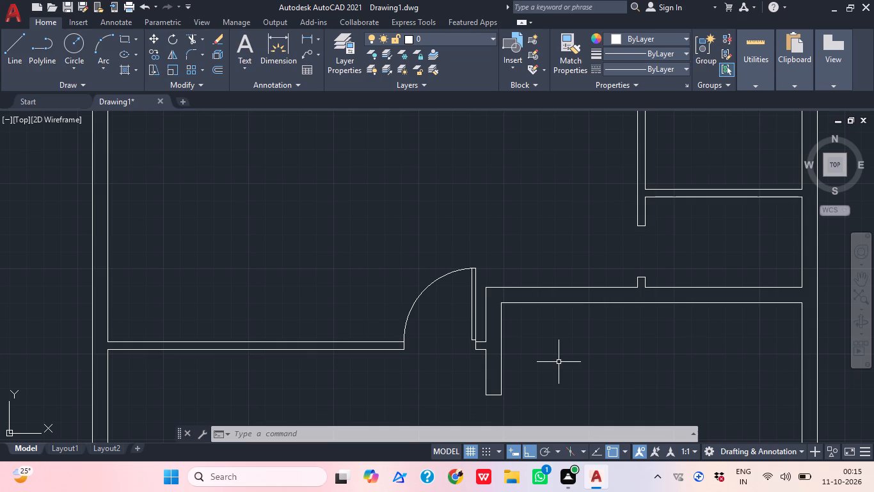
middle_drag(654, 320, 648, 321)
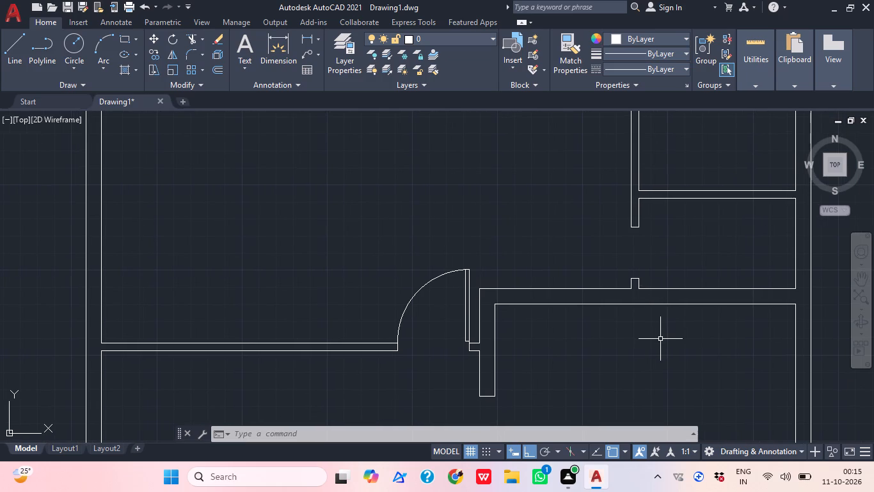
scroll(536, 282, down, 3)
middle_drag(505, 248, 477, 277)
scroll(367, 221, up, 1)
scroll(354, 163, up, 3)
click(383, 357)
click(353, 291)
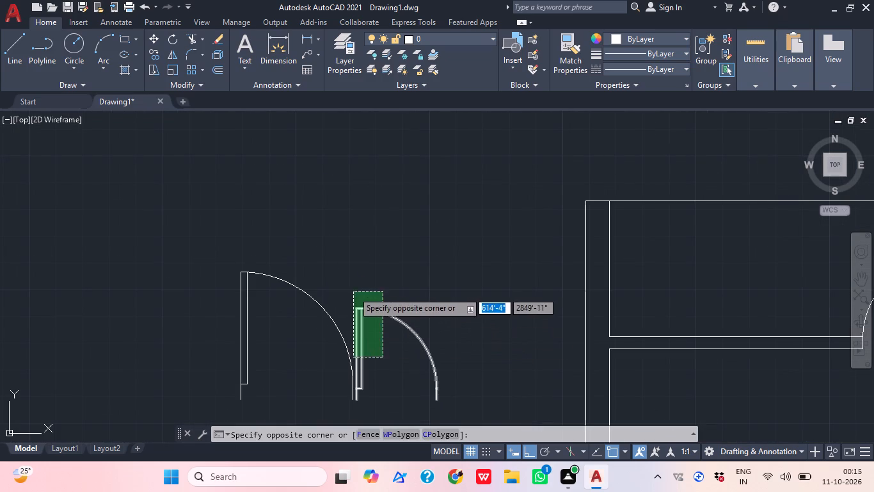
key(c)
text(o)
key(space)
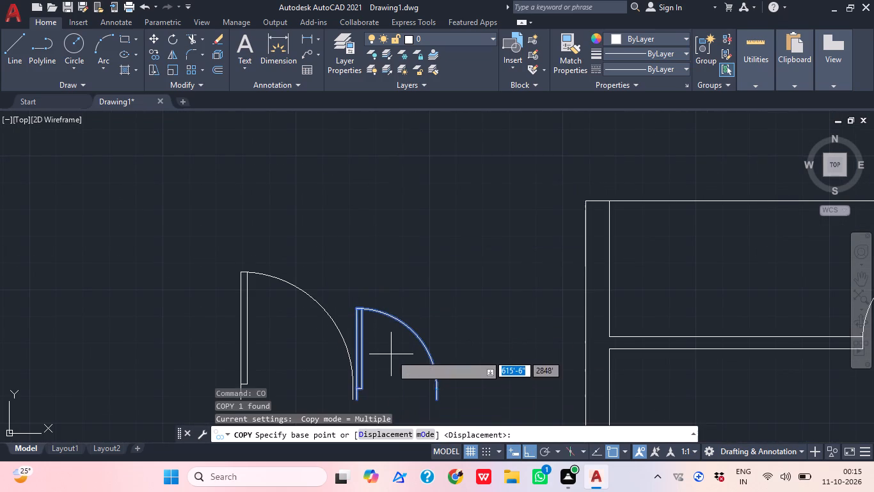
scroll(390, 354, up, 2)
middle_drag(362, 379, 365, 274)
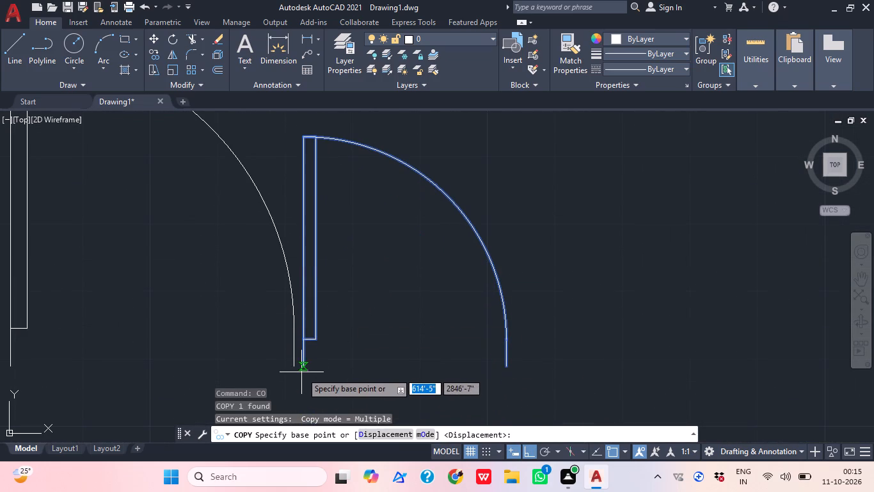
click(306, 368)
scroll(376, 327, down, 3)
scroll(487, 365, down, 1)
middle_drag(487, 368, 360, 217)
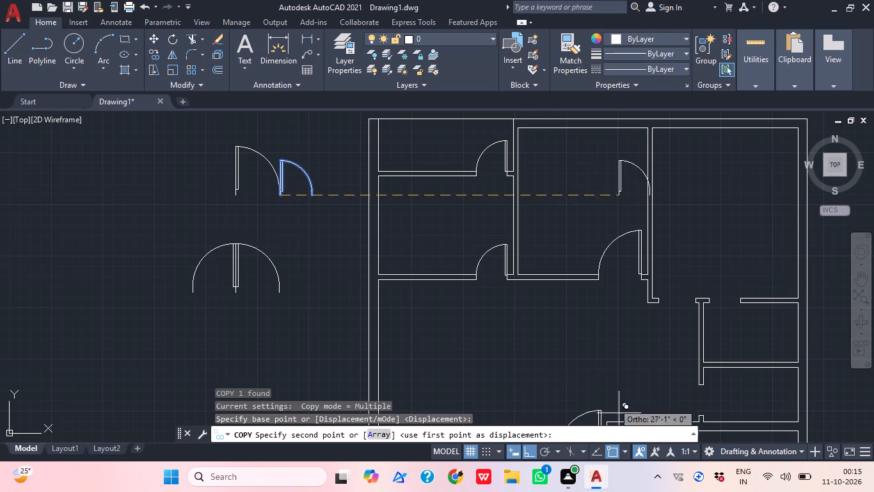
middle_drag(603, 389, 461, 304)
click(532, 450)
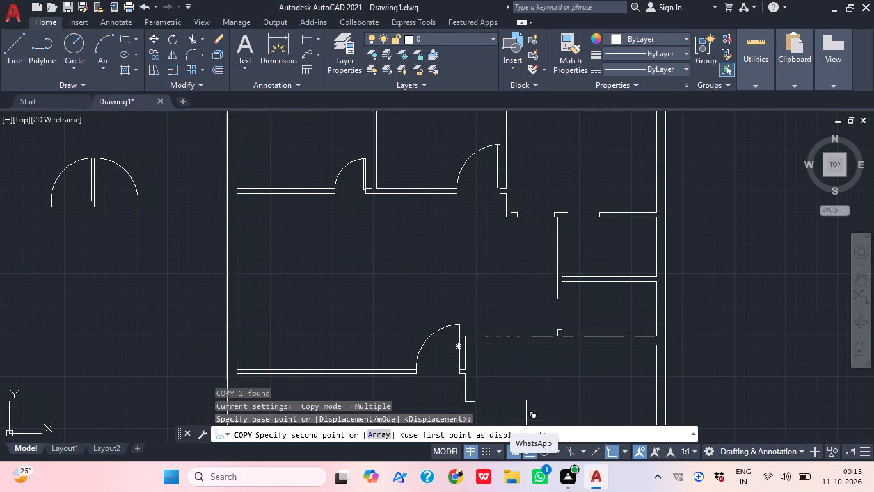
scroll(500, 291, down, 3)
scroll(509, 314, up, 1)
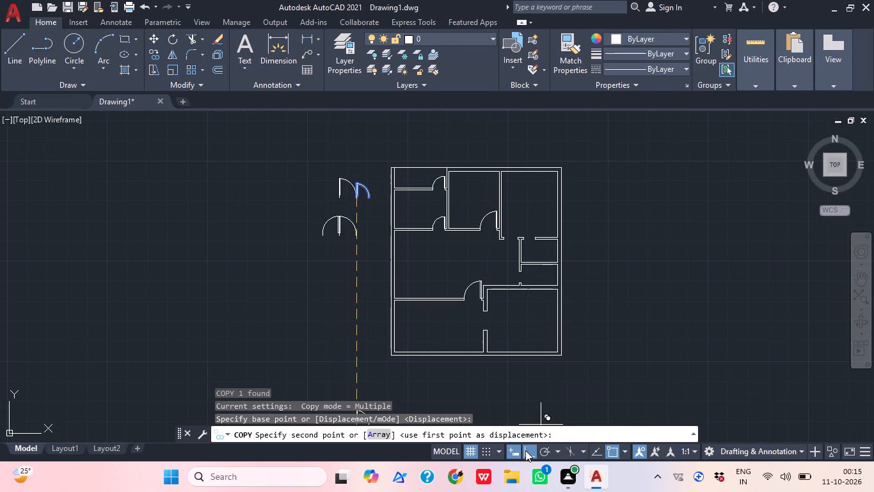
click(525, 450)
scroll(494, 276, up, 2)
click(494, 276)
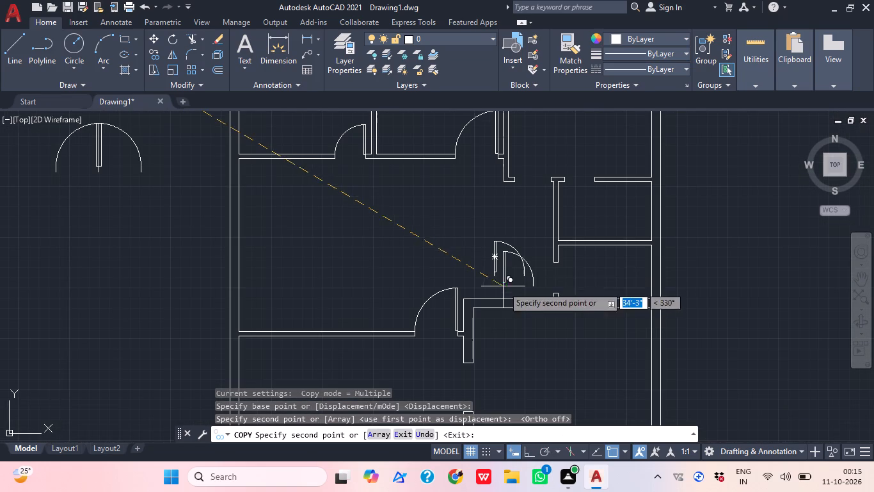
key(Escape)
Rotate the copied 2'6" door 90° clockwise about its hinge point with ortho on.
click(507, 270)
click(481, 247)
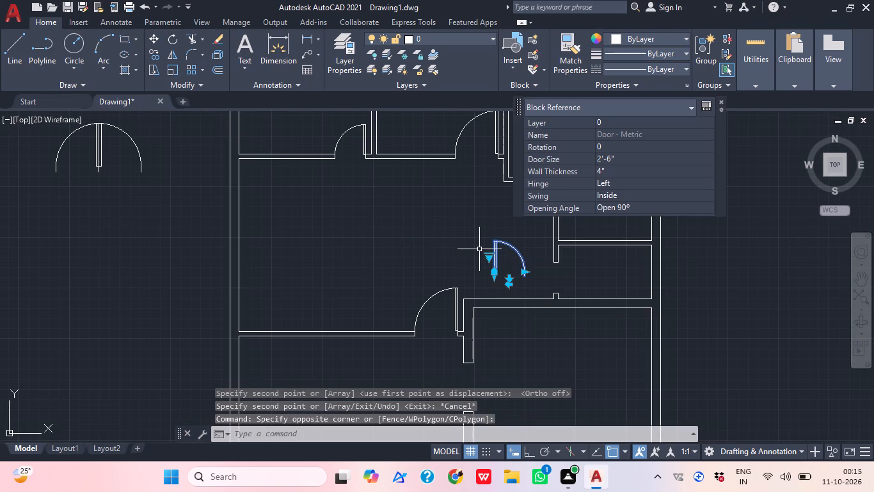
key(r)
key(o)
key(space)
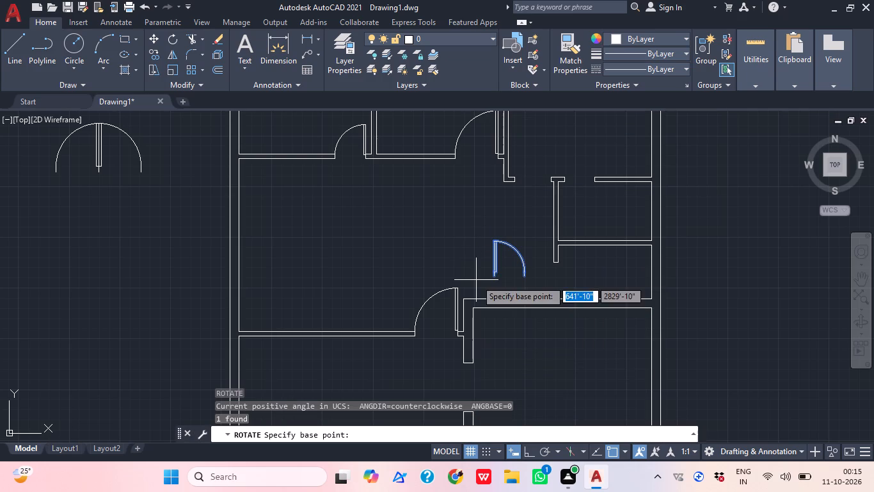
click(495, 272)
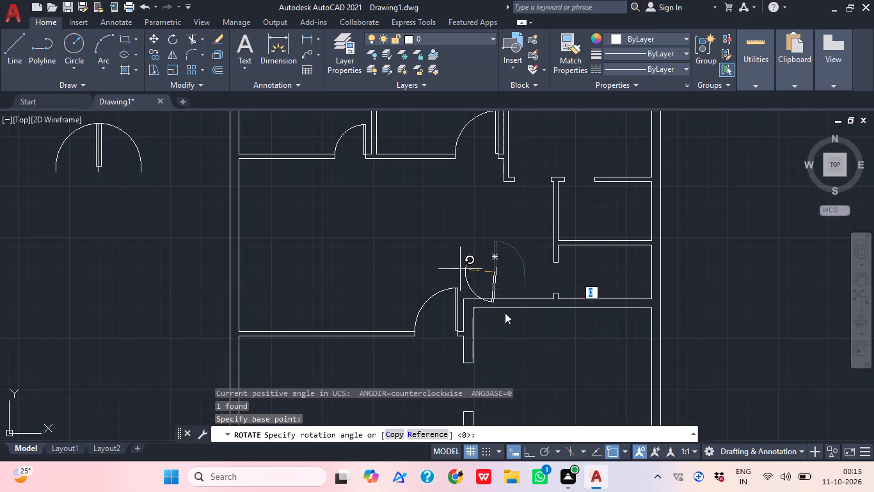
click(534, 452)
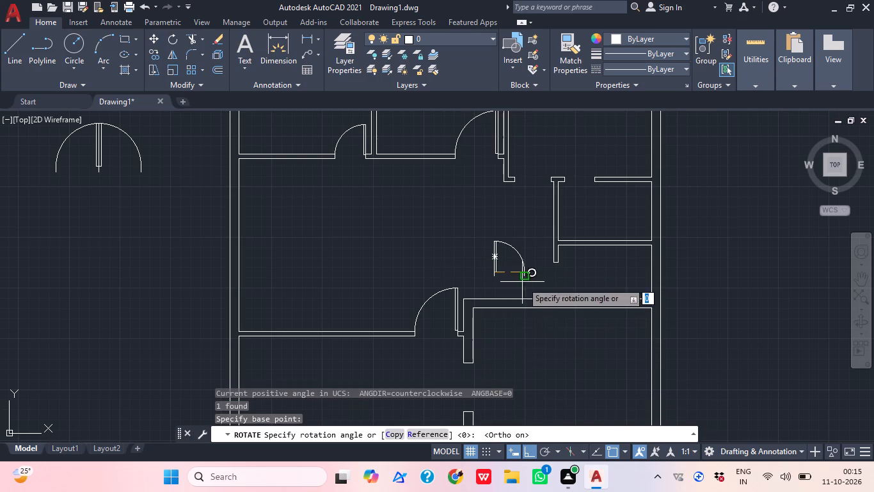
click(509, 338)
Move the rotated 2'6" door by its hinge-side end to the lower-left corner of the wall above the small lower room's opening.
click(510, 277)
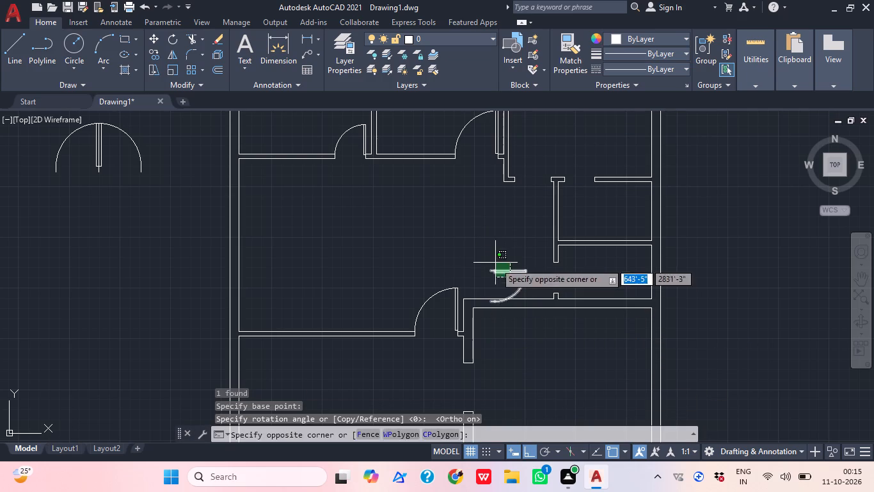
click(495, 263)
key(m)
key(space)
scroll(491, 278, up, 2)
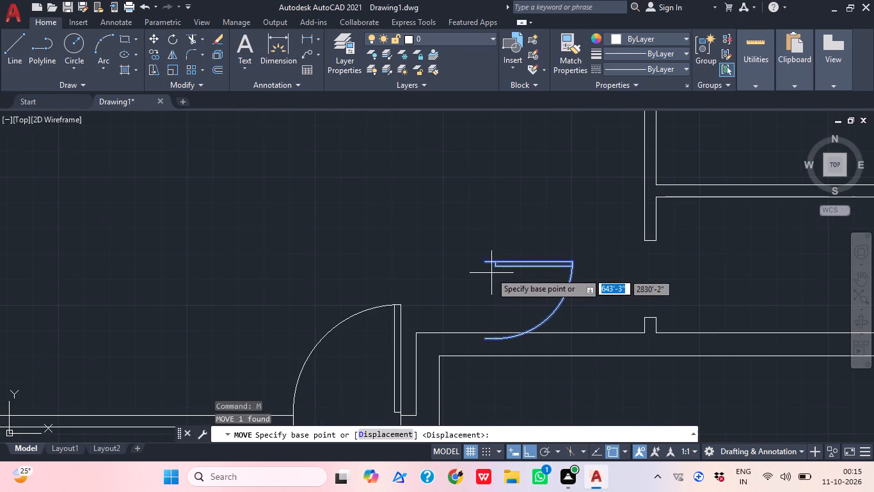
click(484, 263)
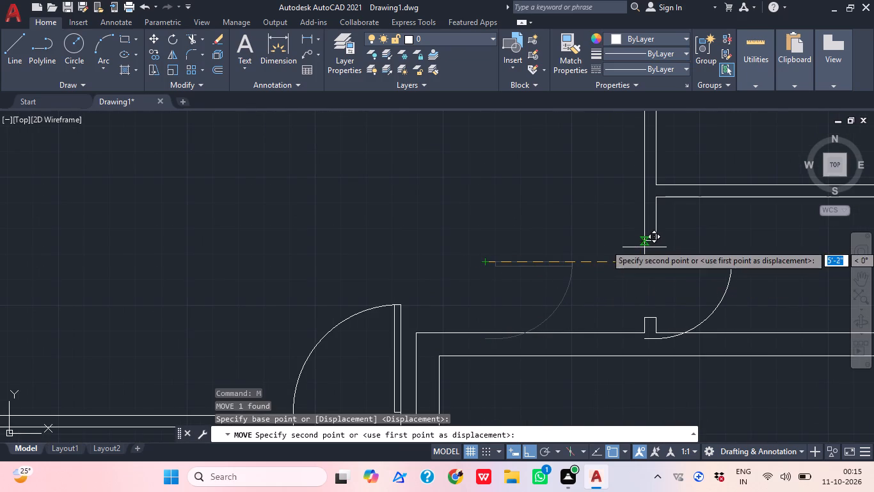
click(644, 244)
Copy the upright 2'6" door from its lower hinge-side end to the open area above the small upper room's opening, with ortho off.
scroll(664, 274, down, 2)
middle_drag(665, 290, 608, 327)
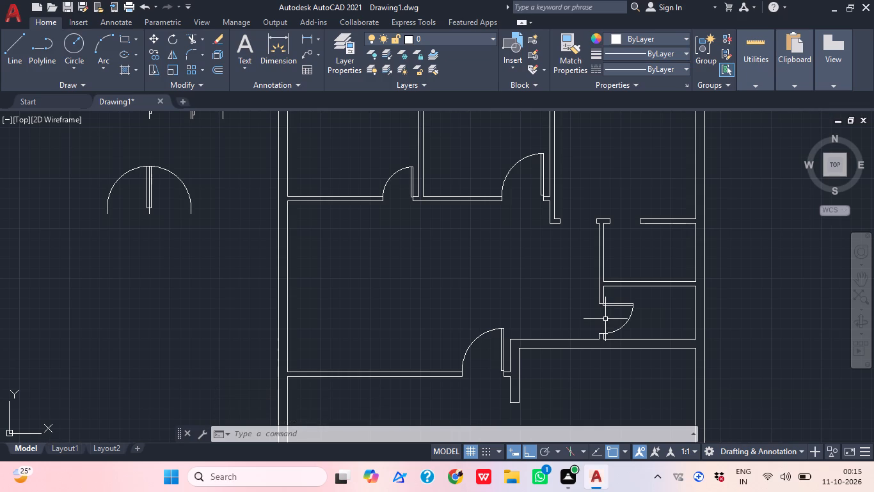
middle_drag(635, 340, 628, 356)
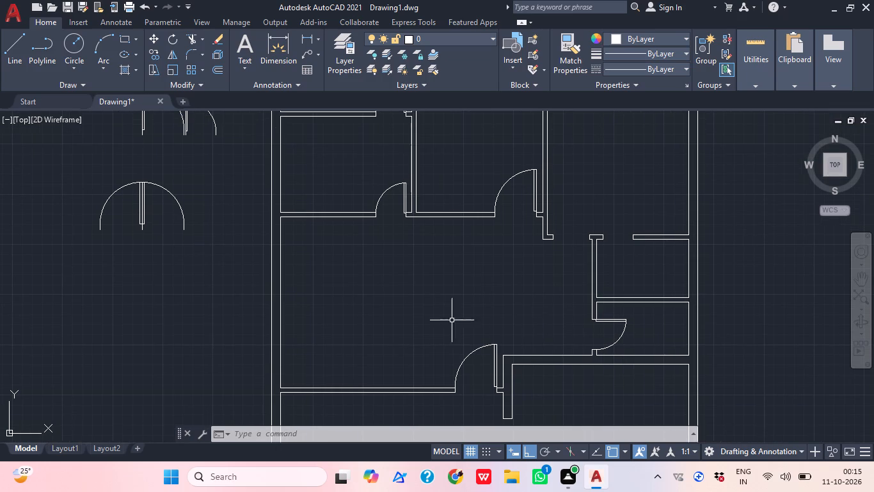
middle_drag(232, 274, 254, 318)
scroll(232, 161, up, 2)
click(225, 160)
click(221, 135)
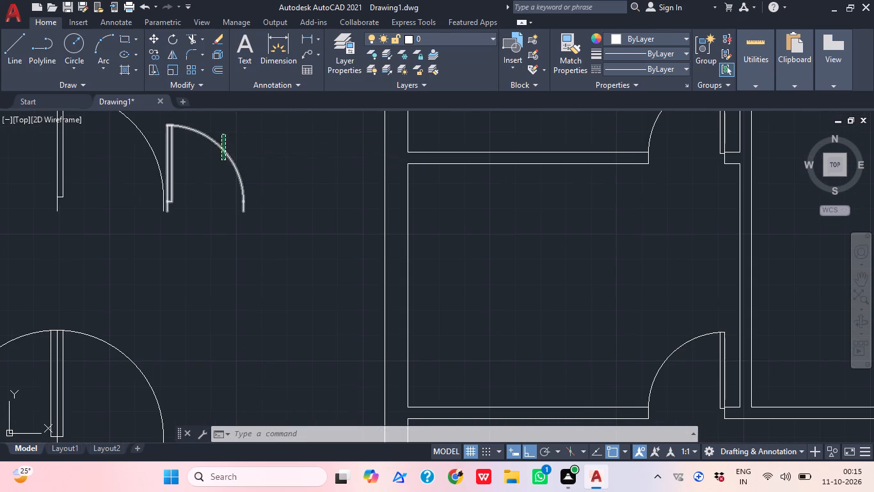
middle_drag(304, 249, 293, 275)
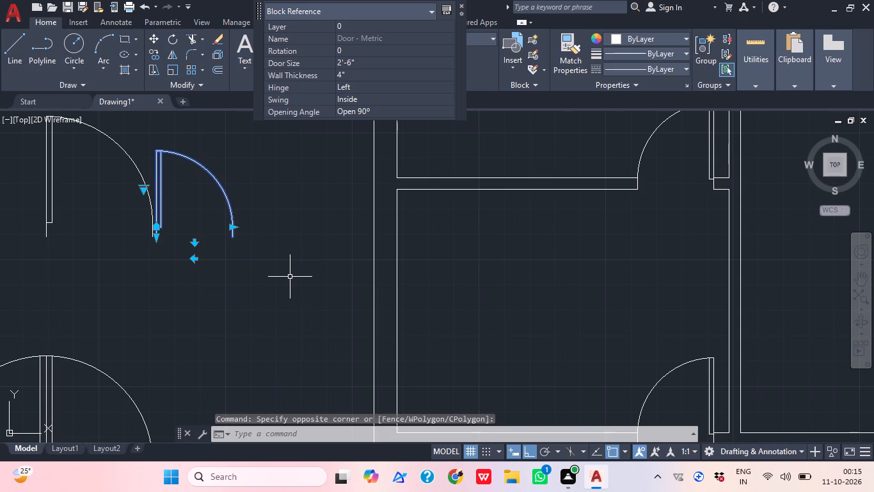
text(co)
key(space)
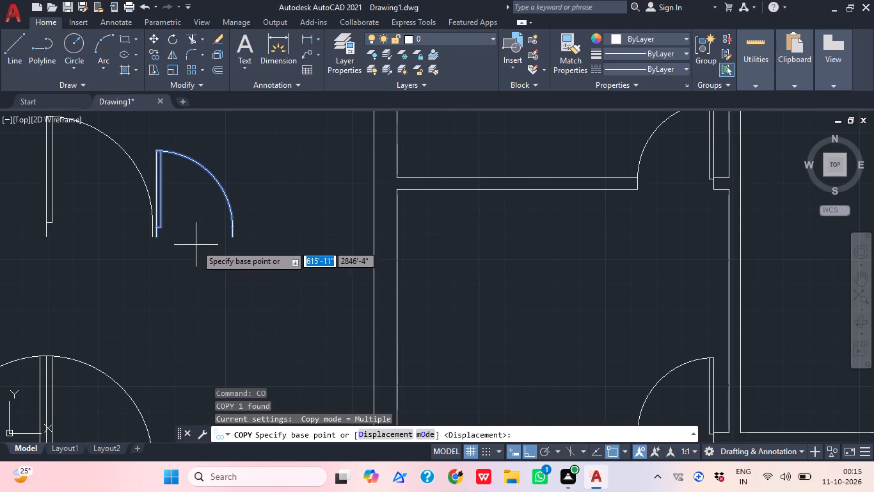
scroll(152, 238, up, 2)
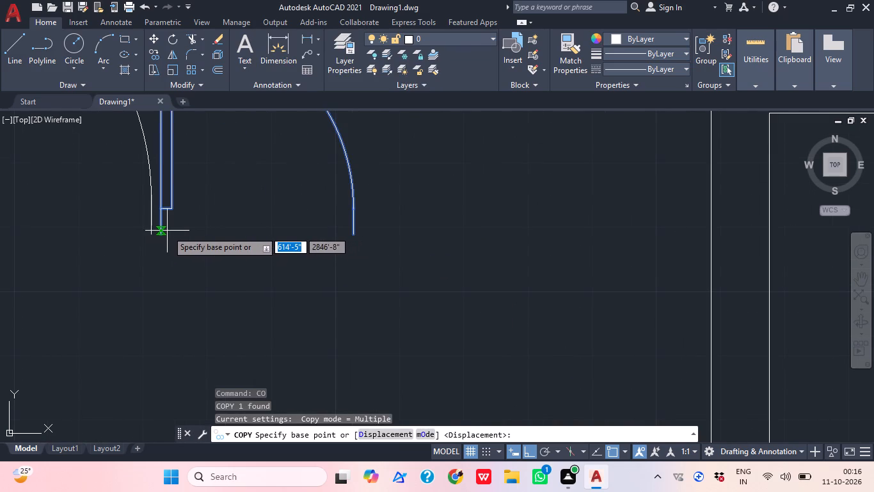
click(164, 234)
scroll(219, 227, down, 4)
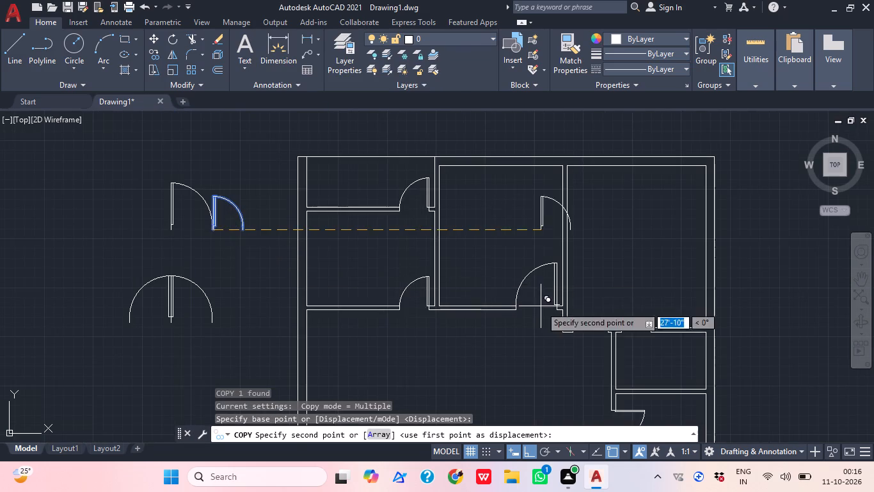
scroll(541, 306, up, 1)
middle_drag(542, 311, 466, 305)
click(532, 448)
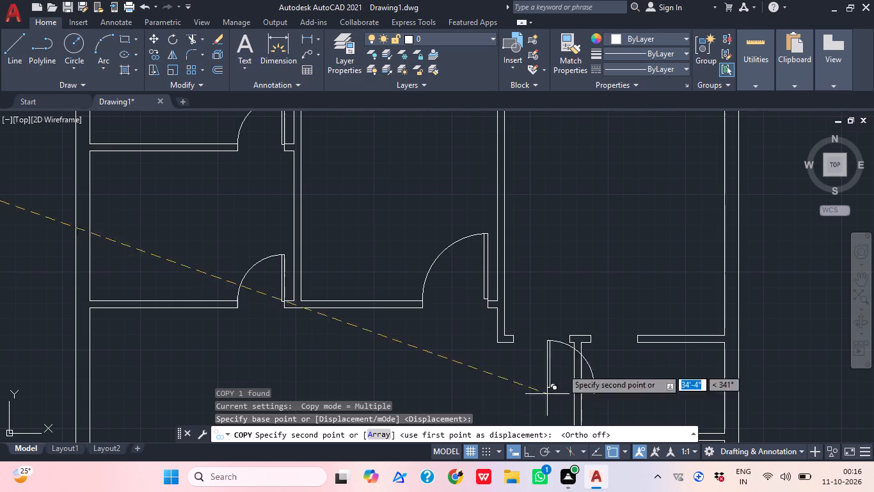
click(595, 300)
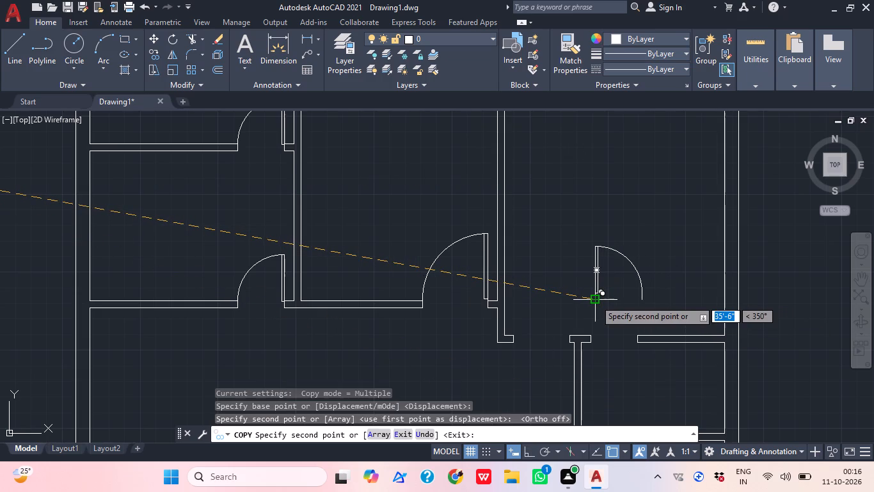
key(Escape)
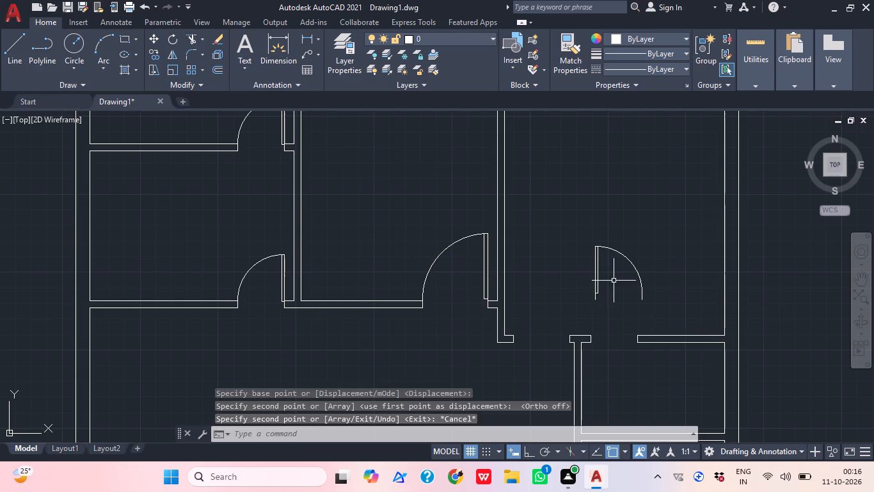
Rotate the new 2'6" door copy 180° about its lower hinge-side end with ortho on.
drag(621, 280, 610, 274)
click(566, 257)
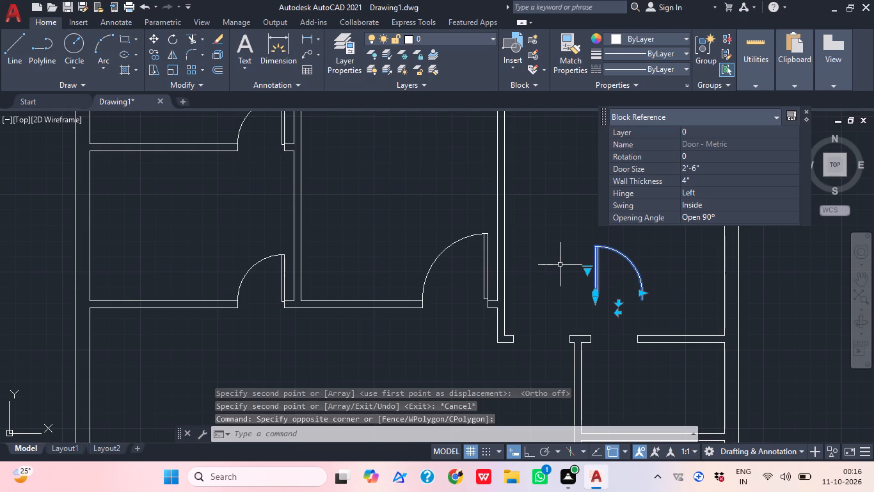
key(r)
key(o)
key(space)
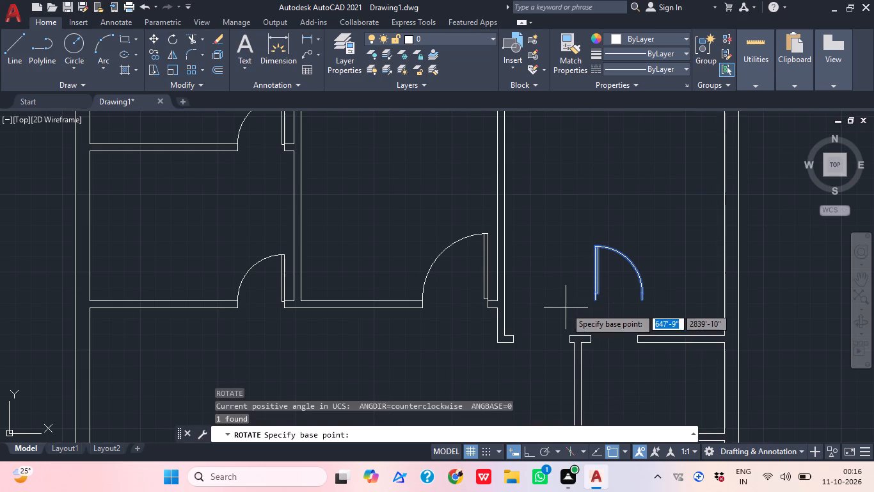
click(594, 300)
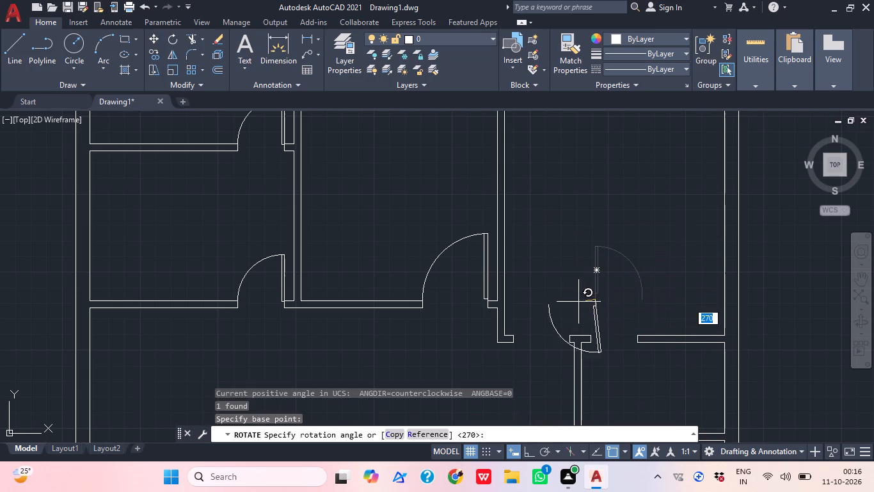
click(527, 443)
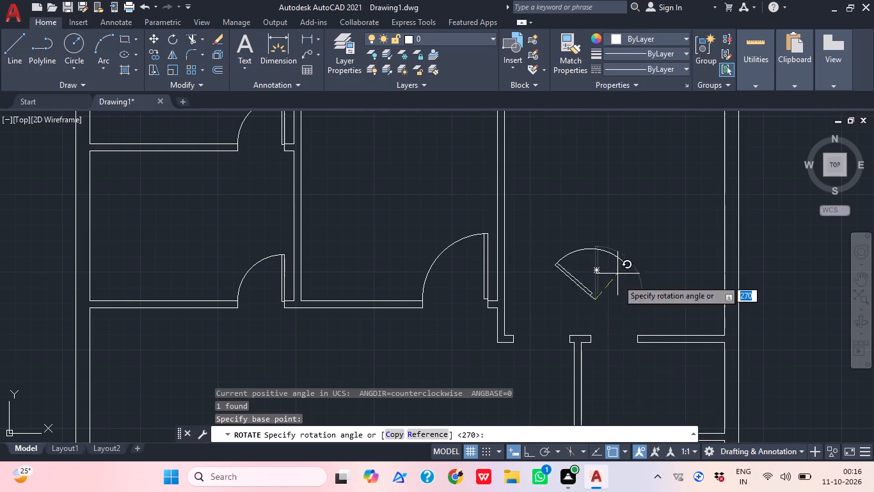
click(531, 457)
middle_drag(640, 201, 596, 149)
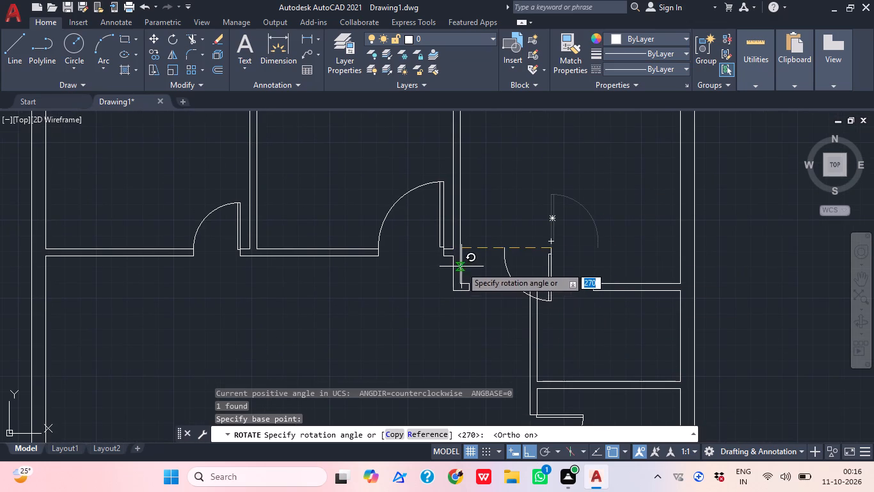
click(308, 220)
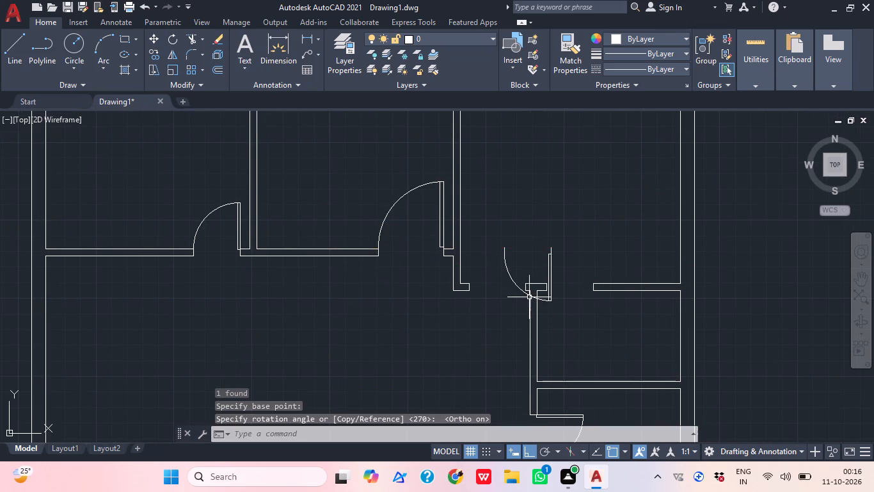
Move the rotated 2'6" door from its upper hinge-side end to the upper-left corner of the wall right of the small upper room's opening.
scroll(551, 280, up, 2)
drag(570, 256, 555, 233)
click(518, 218)
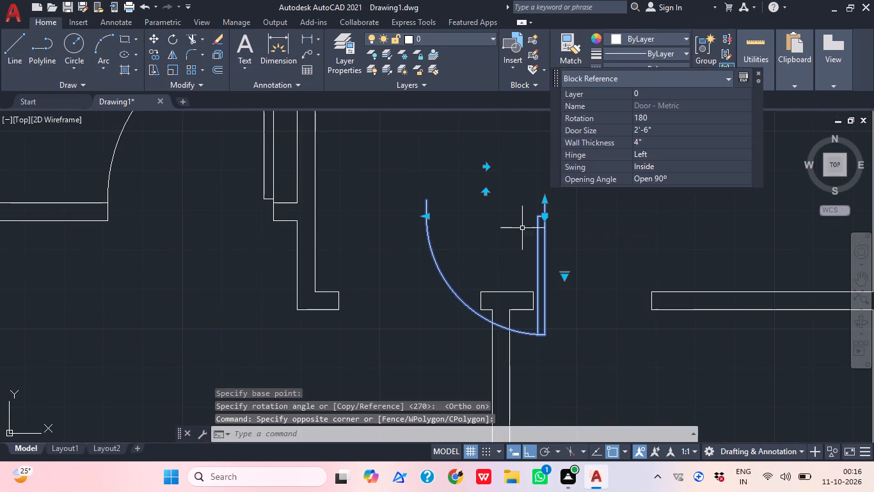
text(m)
key(space)
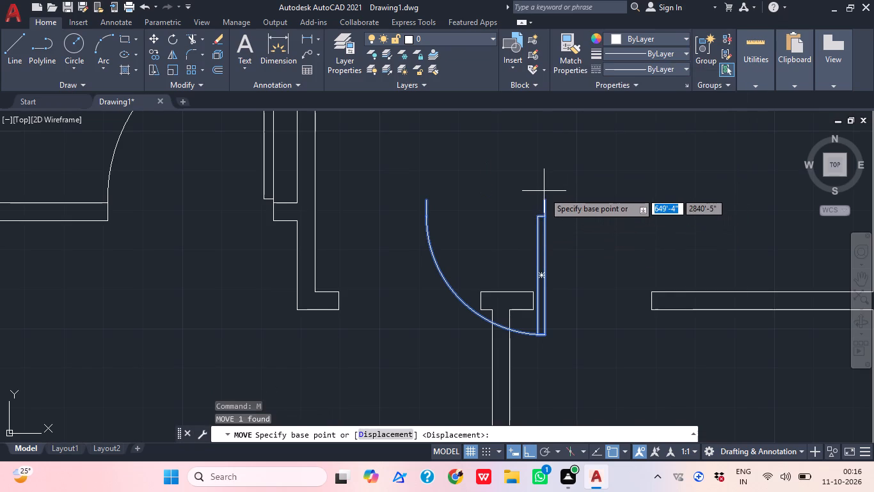
click(544, 197)
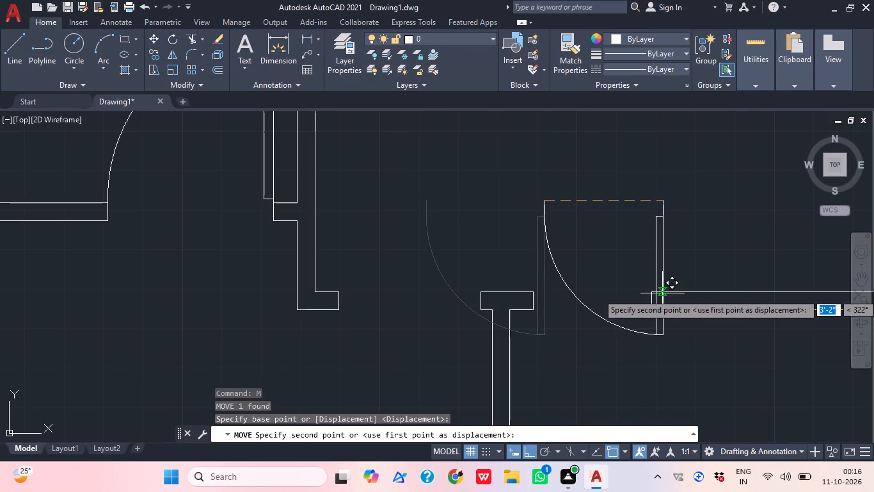
scroll(663, 307, up, 4)
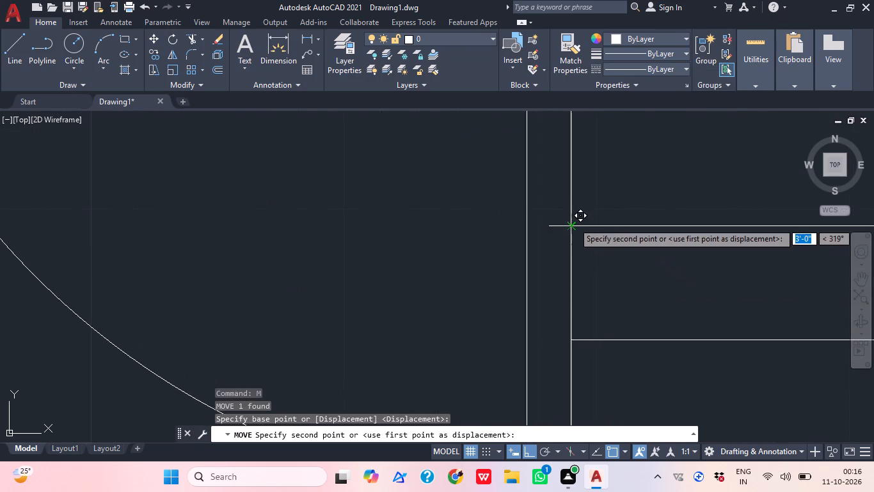
click(573, 222)
Review the placed doors and the remaining openings across the floor plan.
scroll(574, 222, down, 3)
scroll(632, 284, down, 2)
middle_drag(607, 327, 566, 304)
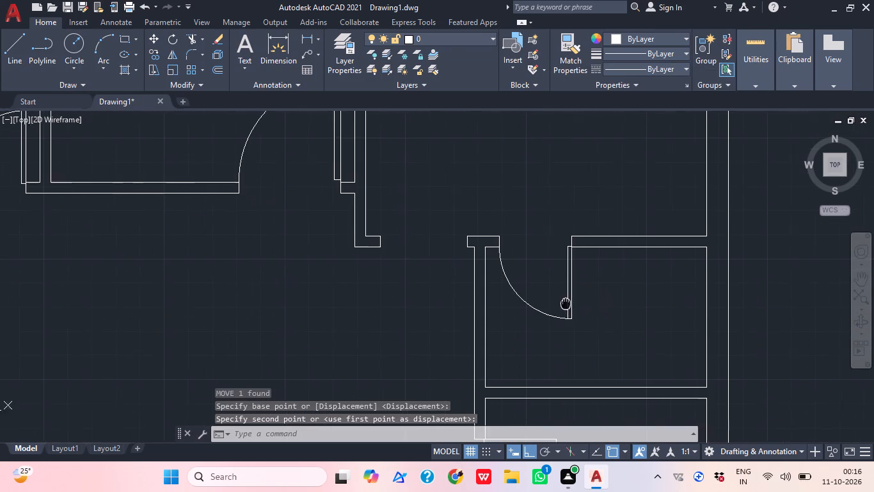
middle_drag(566, 304, 564, 303)
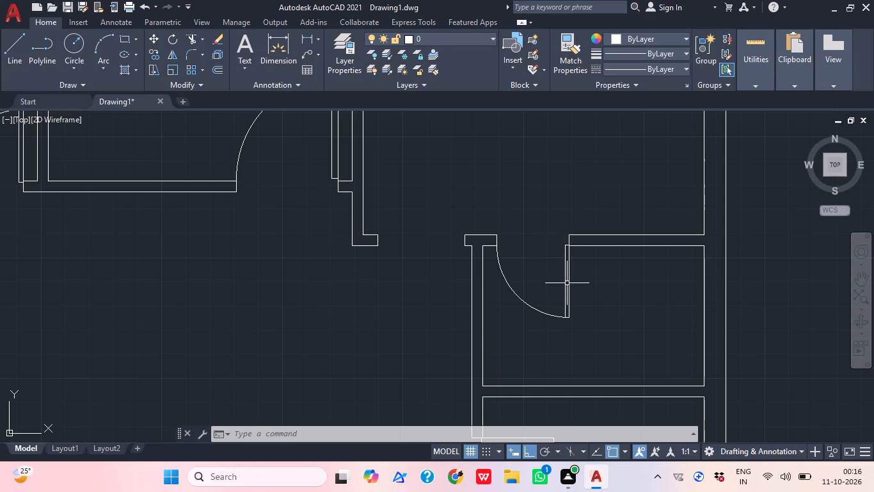
scroll(620, 304, down, 2)
middle_drag(617, 309, 577, 211)
middle_drag(573, 334, 532, 301)
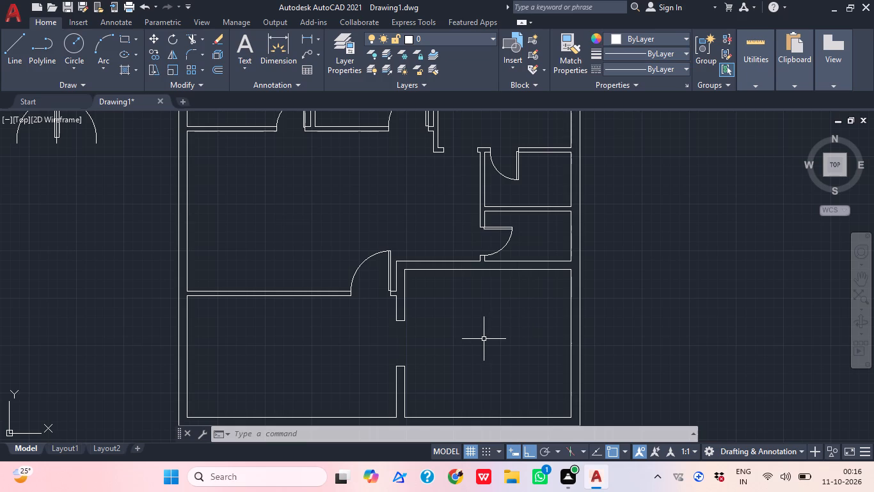
middle_drag(512, 333, 563, 334)
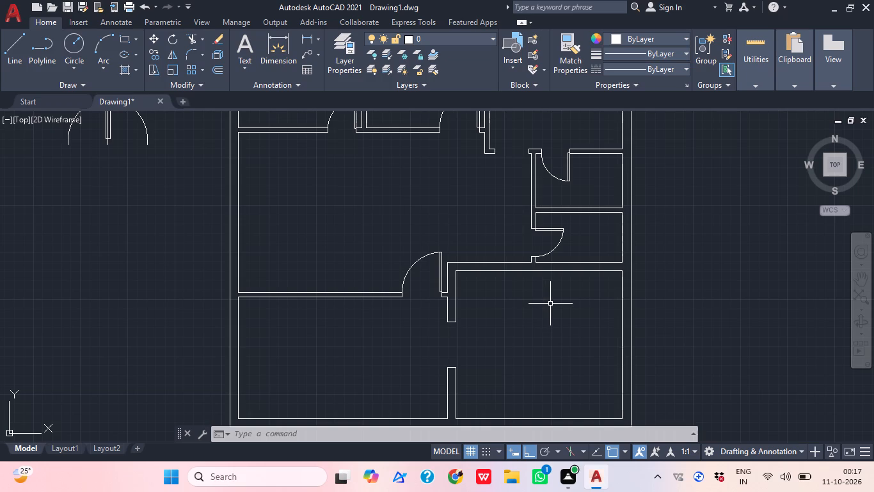
scroll(538, 314, down, 2)
middle_drag(525, 331, 512, 344)
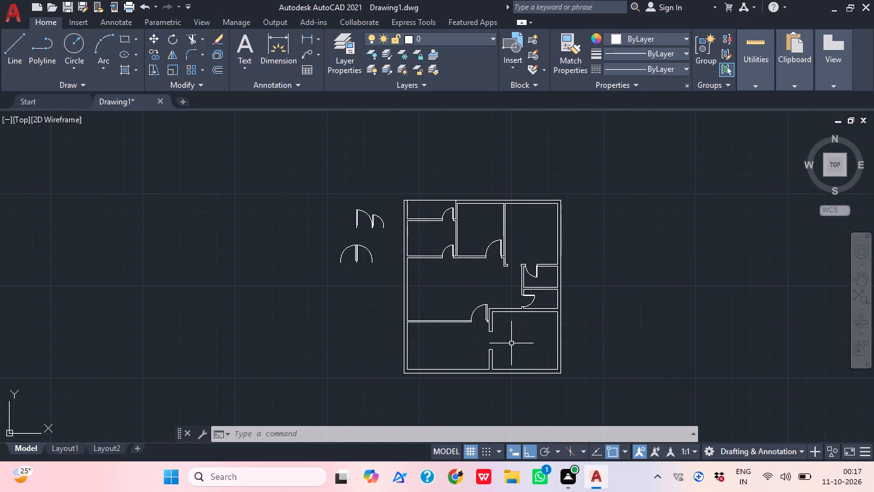
Copy the right-hand upright 3'6" door from its lower hinge-side end to the lower-right corner of the wall stub at the upper-right room's opening.
scroll(344, 224, up, 3)
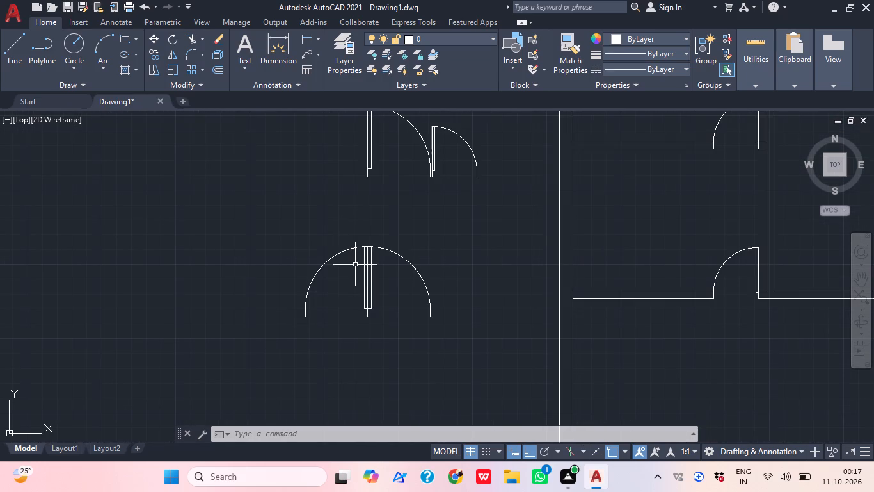
scroll(412, 267, up, 1)
click(397, 263)
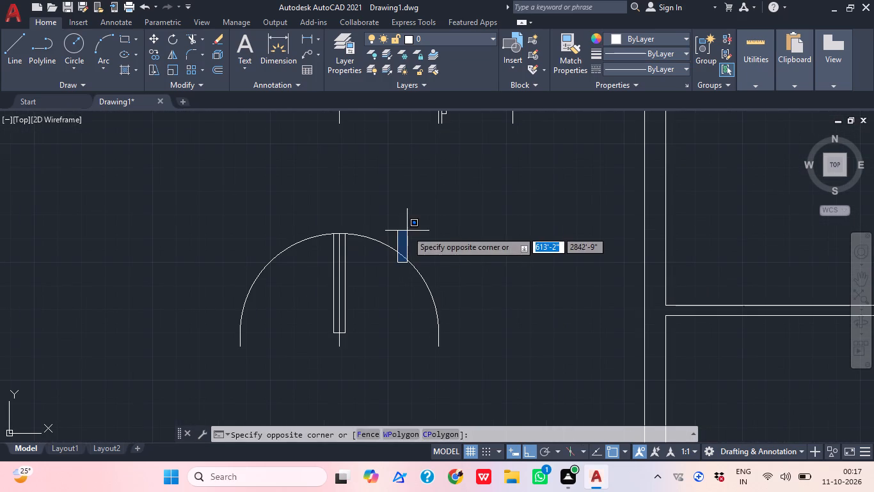
click(407, 231)
drag(393, 241, 390, 250)
click(385, 254)
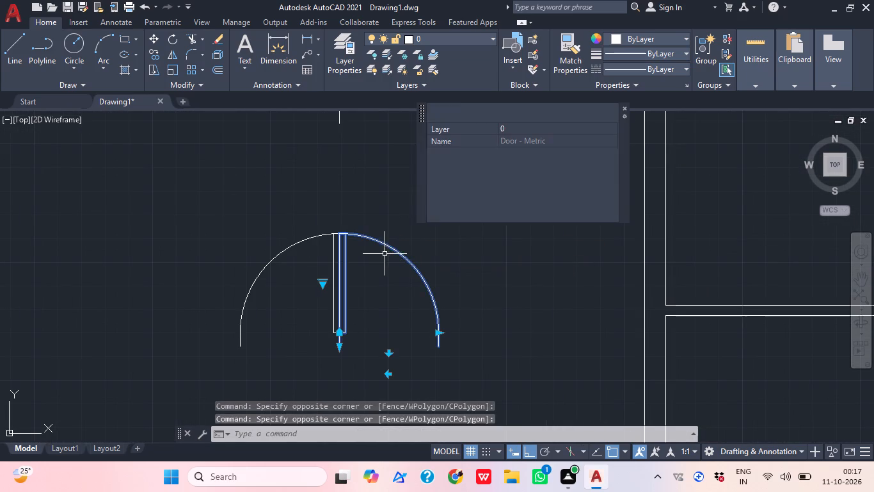
key(c)
key(o)
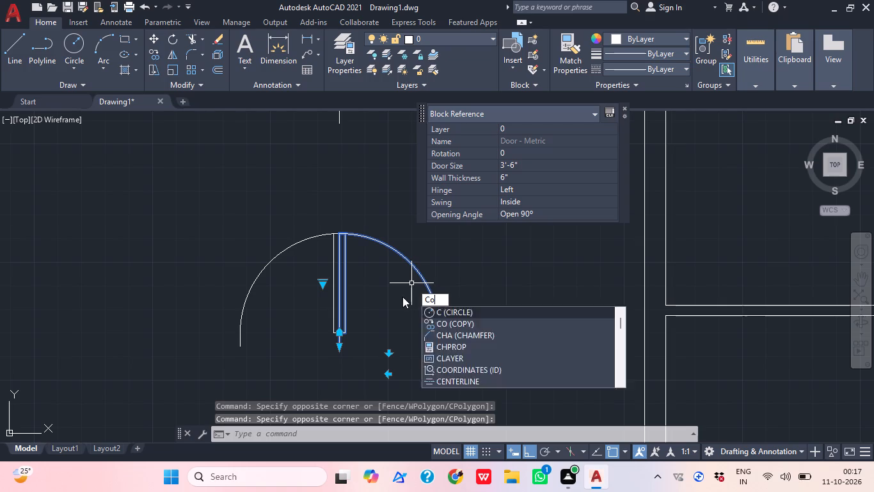
key(space)
scroll(334, 347, up, 3)
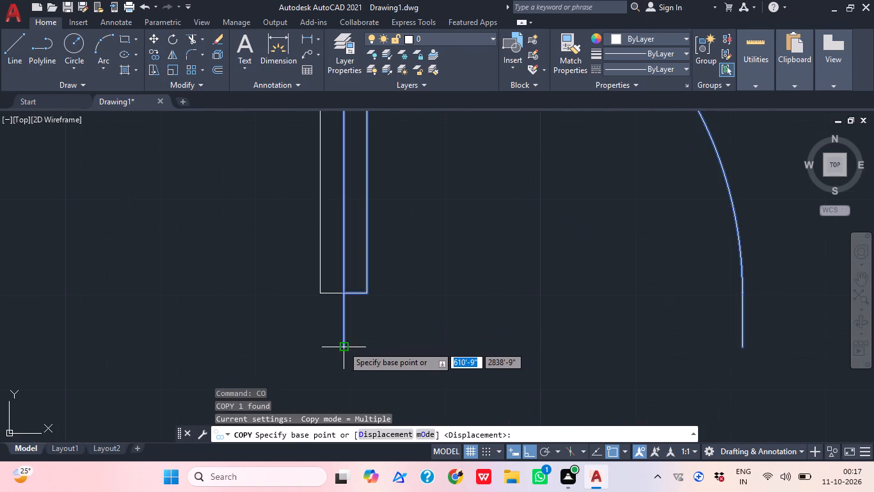
click(343, 346)
scroll(398, 302, down, 3)
middle_drag(447, 315, 265, 323)
middle_drag(522, 327, 237, 261)
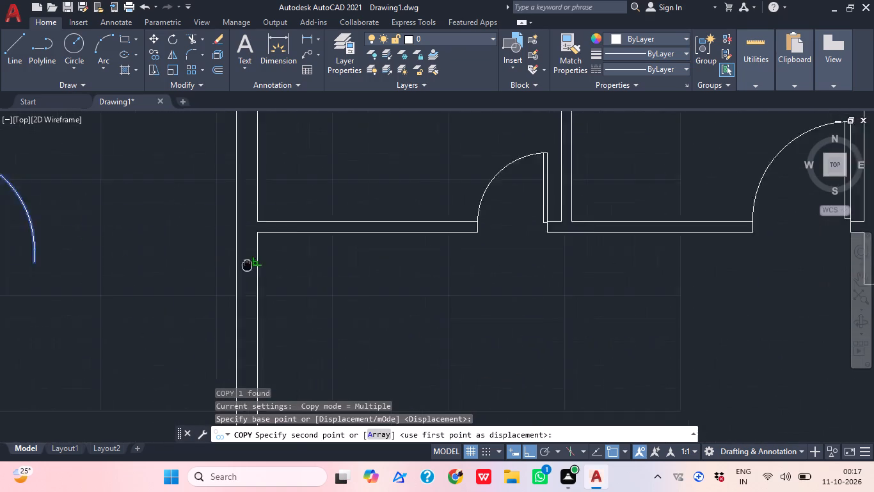
middle_drag(474, 296, 216, 265)
middle_drag(500, 307, 380, 290)
scroll(456, 268, up, 2)
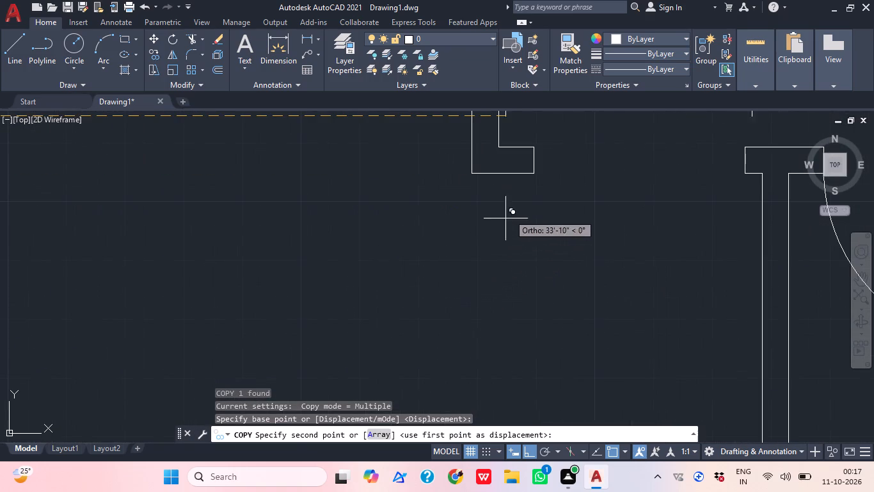
click(532, 176)
middle_drag(568, 282, 329, 413)
scroll(374, 315, down, 1)
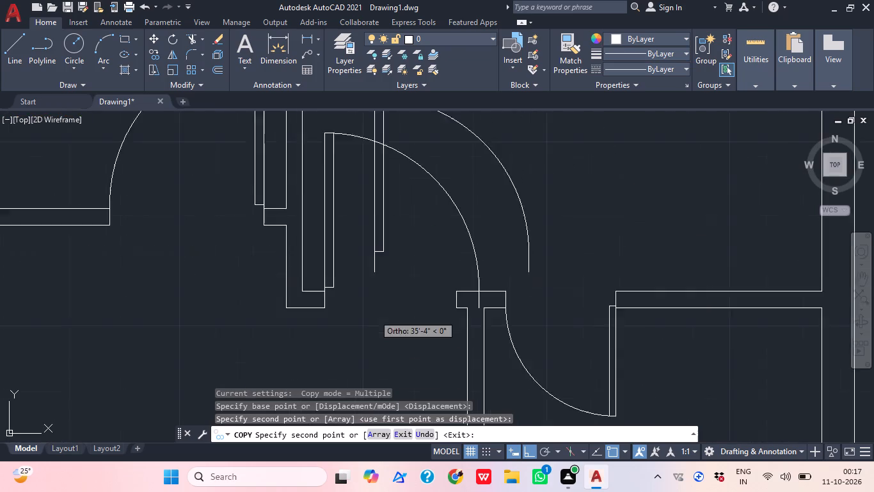
middle_drag(376, 328, 382, 361)
key(Escape)
Scale the copied door by reference about its lower hinge-side end, from its full width to the width of the upper-right room's opening.
click(489, 241)
click(438, 242)
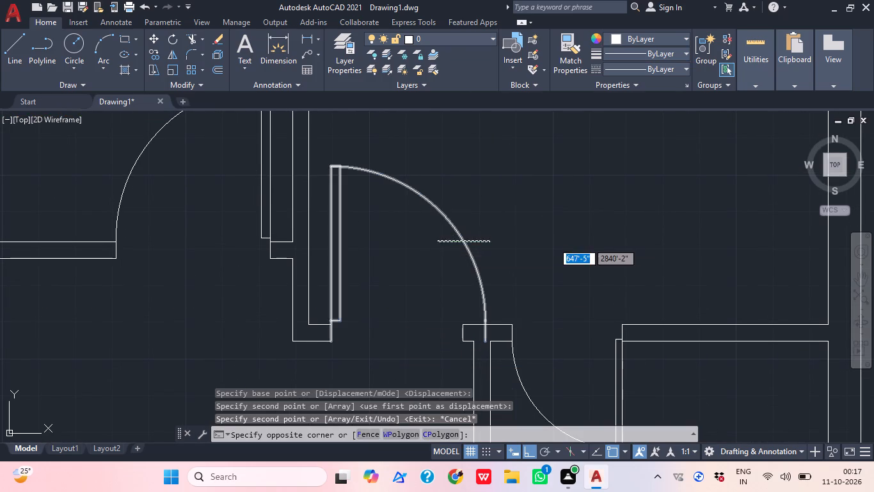
text(sc)
key(space)
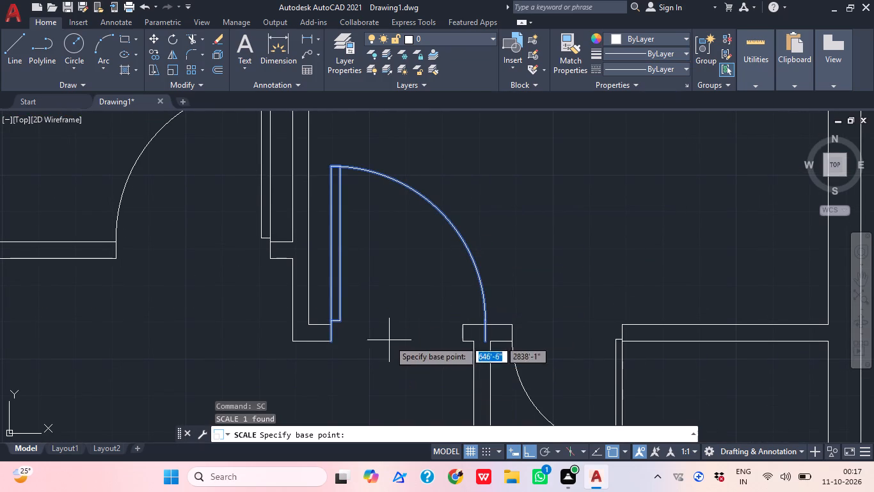
click(335, 341)
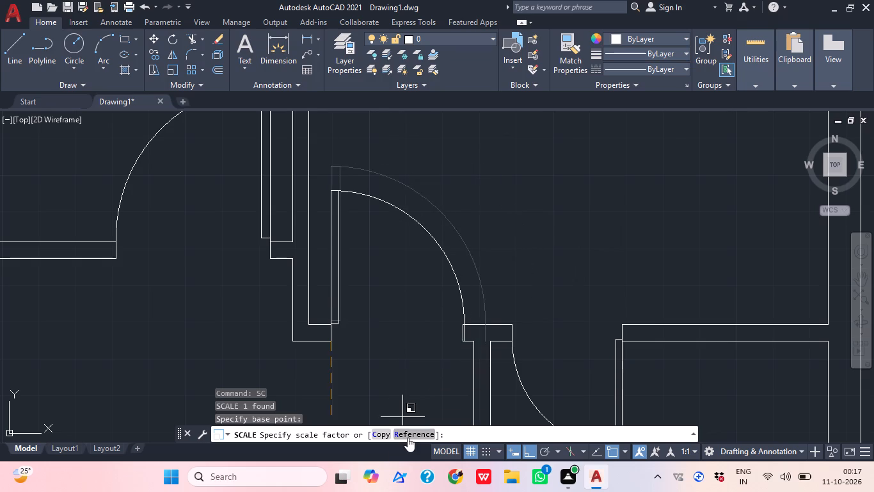
click(408, 438)
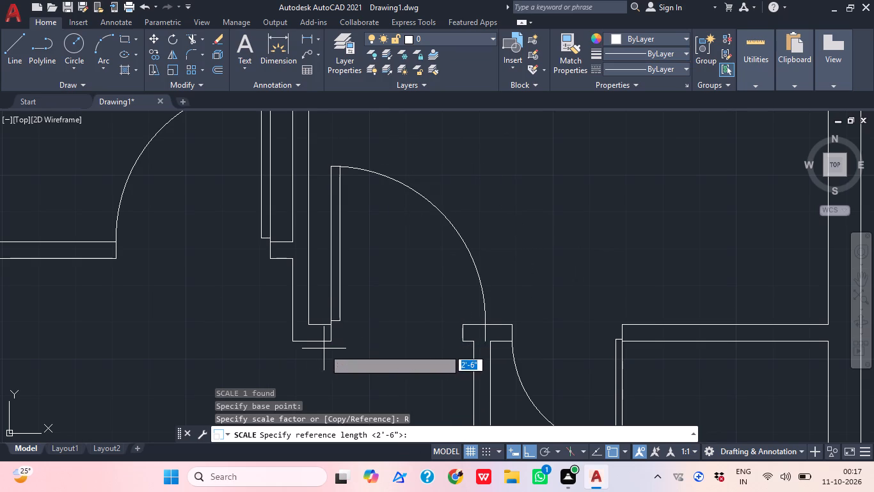
click(334, 341)
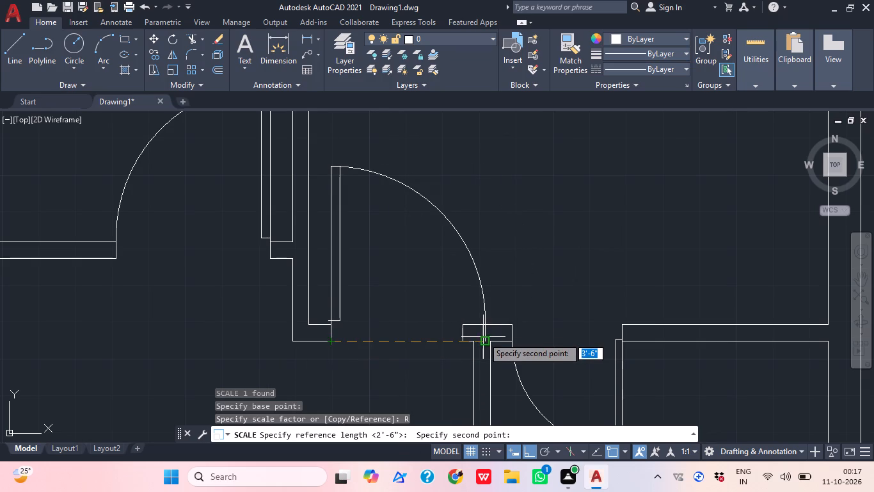
click(484, 340)
click(462, 339)
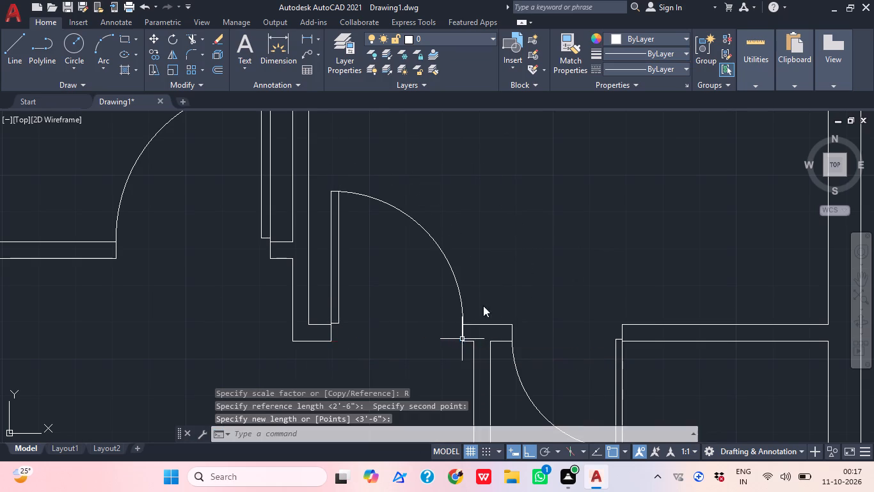
Review the fitted doors and the remaining openings across the floor plan.
scroll(523, 228, down, 2)
middle_drag(557, 286, 512, 293)
middle_drag(543, 320, 528, 303)
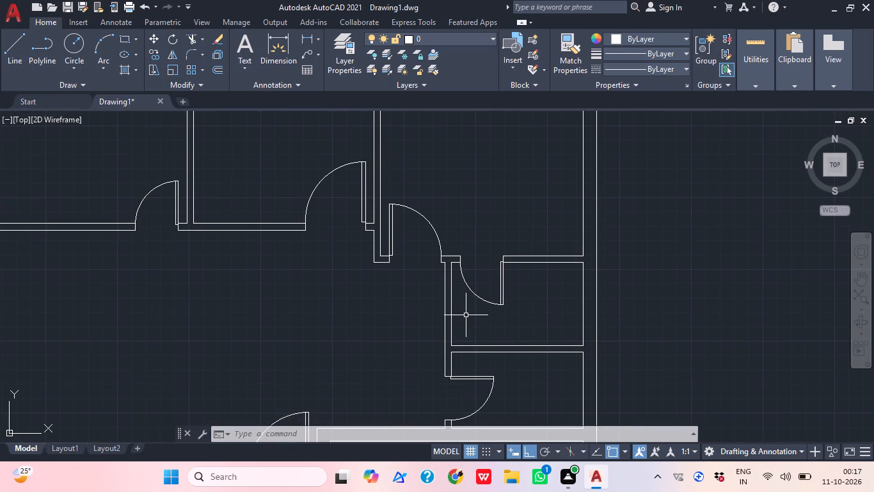
scroll(507, 275, down, 1)
middle_drag(485, 302, 473, 286)
middle_drag(448, 309, 451, 288)
middle_drag(427, 341, 468, 295)
scroll(499, 335, down, 2)
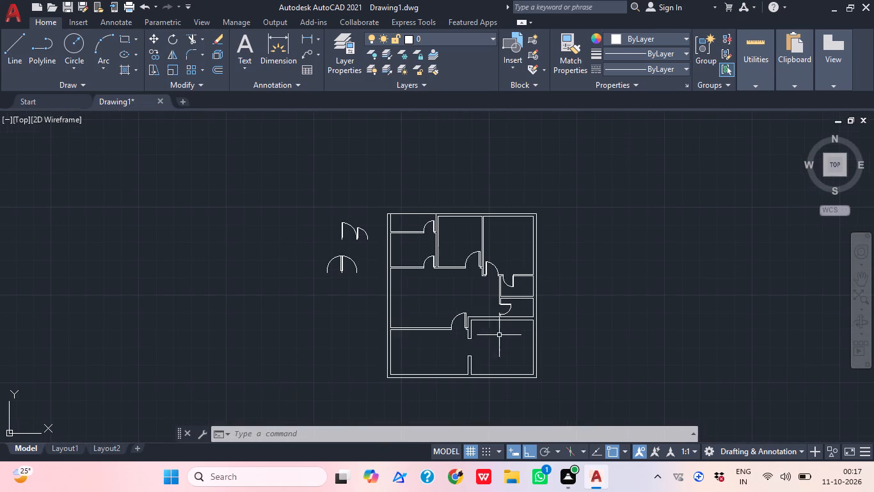
Move the spare 2'6" door horizontally away from the neighbouring 3'6" door, toward the floor plan.
scroll(364, 231, up, 5)
click(347, 254)
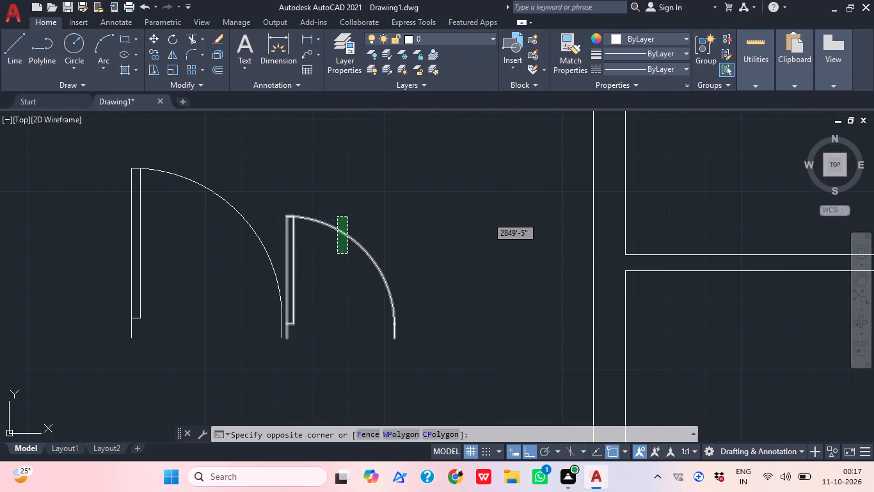
click(337, 217)
key(m)
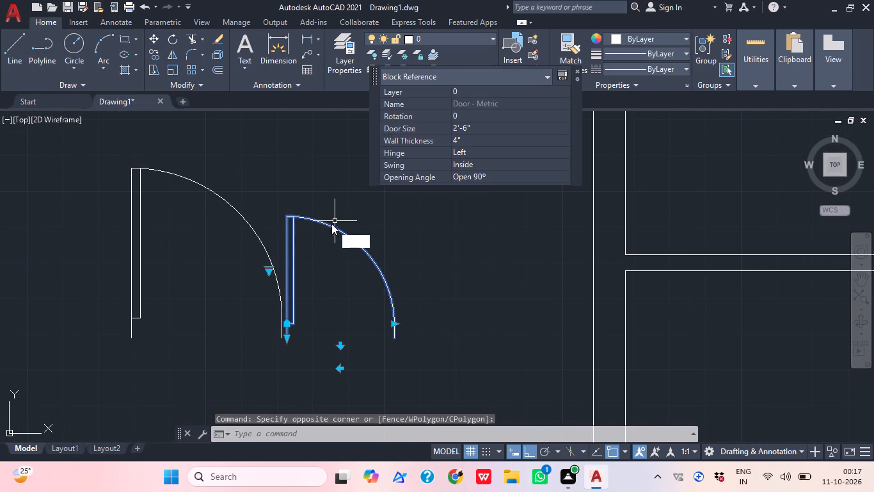
key(space)
scroll(285, 341, up, 1)
click(281, 338)
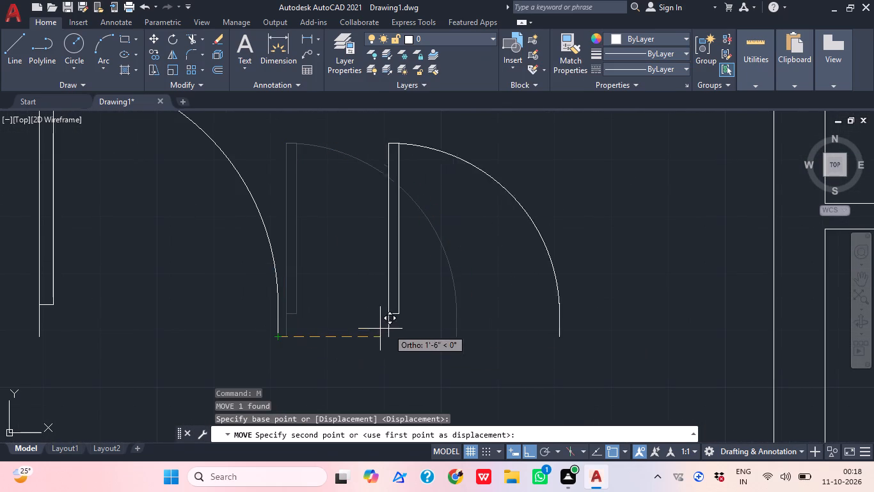
click(403, 343)
key(Escape)
Copy the spare 2'6" door about 4'6" straight down from its lower hinge-side end.
drag(450, 325, 431, 304)
click(396, 270)
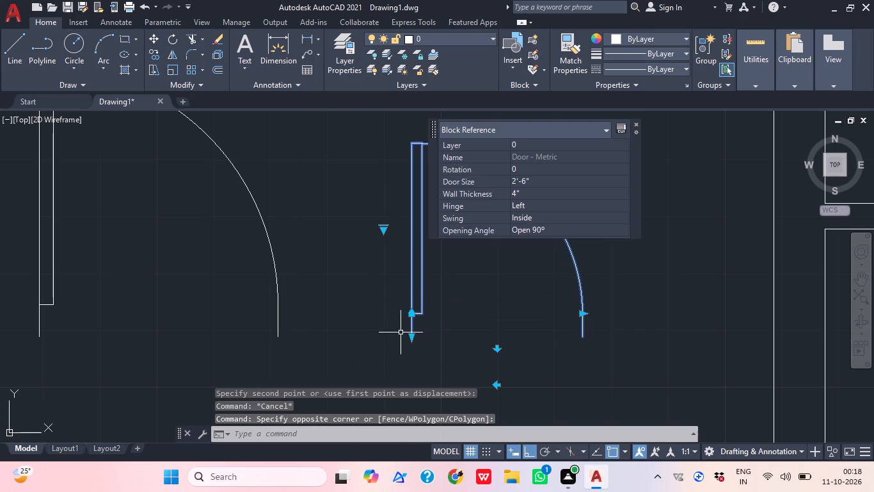
key(c)
key(o)
key(space)
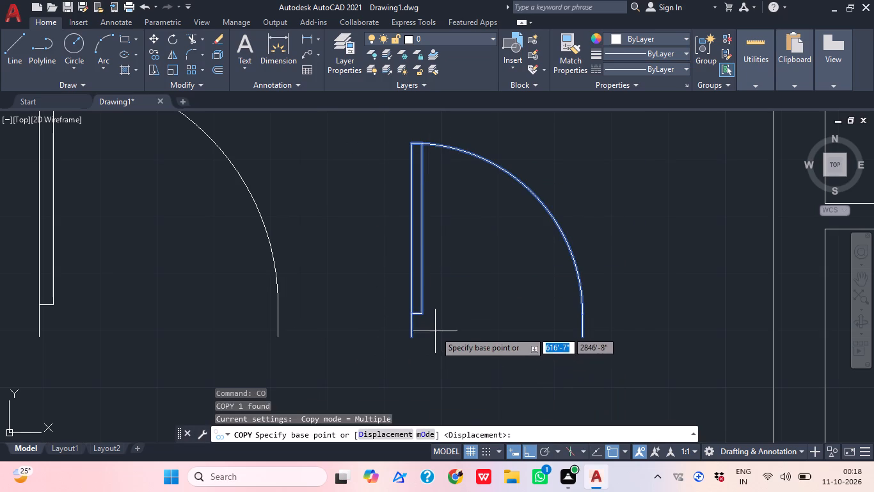
click(415, 338)
scroll(570, 172, down, 2)
middle_drag(557, 251, 440, 175)
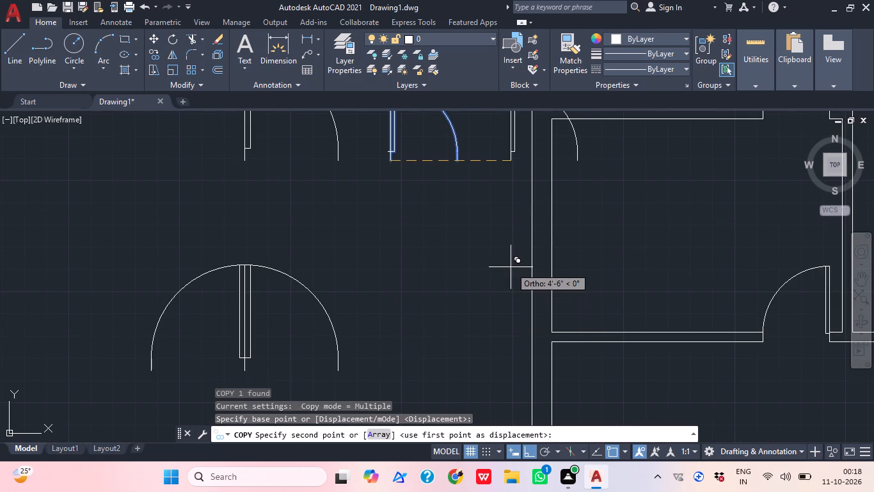
click(488, 278)
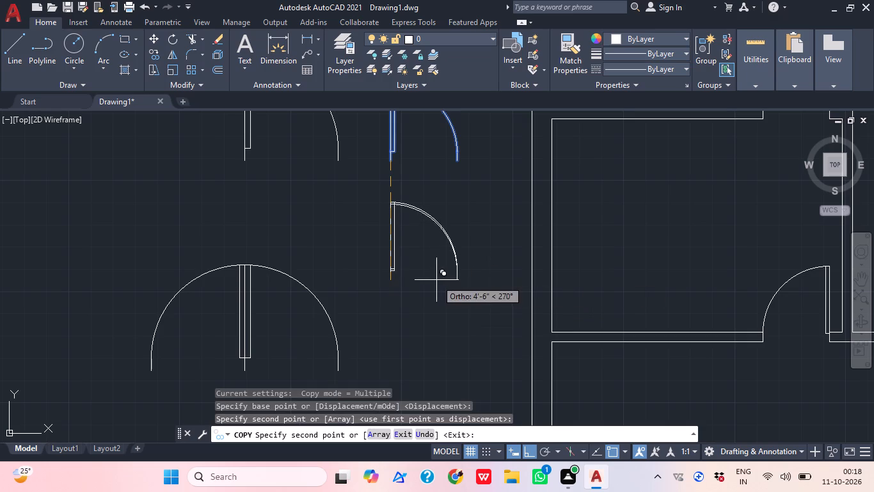
key(Escape)
Mirror the lower 2'6" door copy about a vertical line through its hinge-side end, keeping the source door.
drag(429, 266, 392, 254)
click(366, 239)
key(m)
key(i)
key(space)
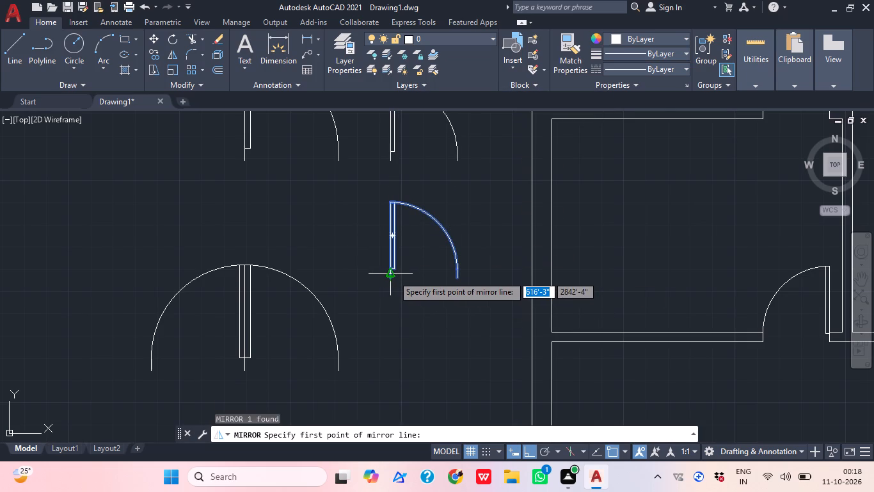
scroll(390, 283, up, 1)
click(385, 277)
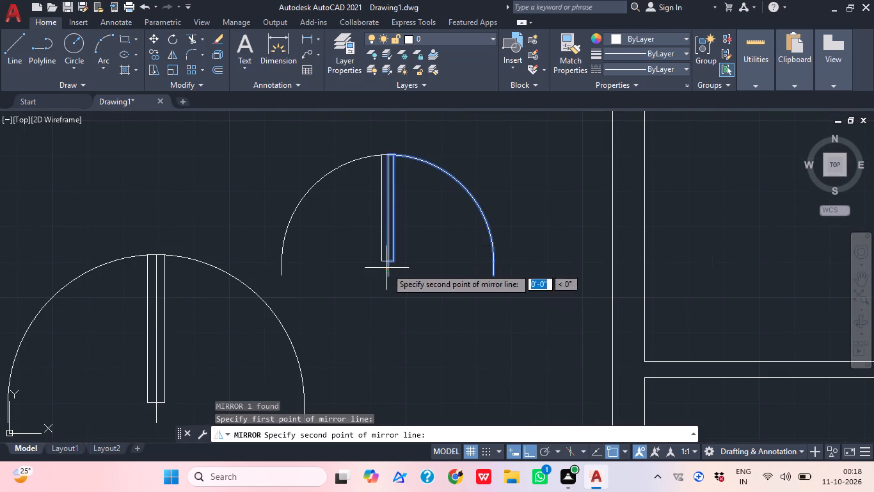
click(392, 122)
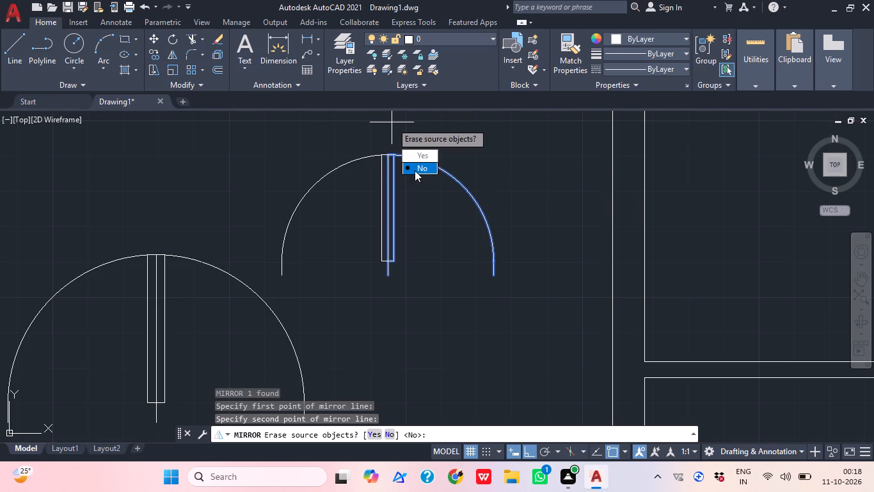
drag(415, 170, 392, 122)
Move the mirrored 2'6" door from its free lower end to the source door's free lower end, forming a double door.
drag(360, 186, 356, 176)
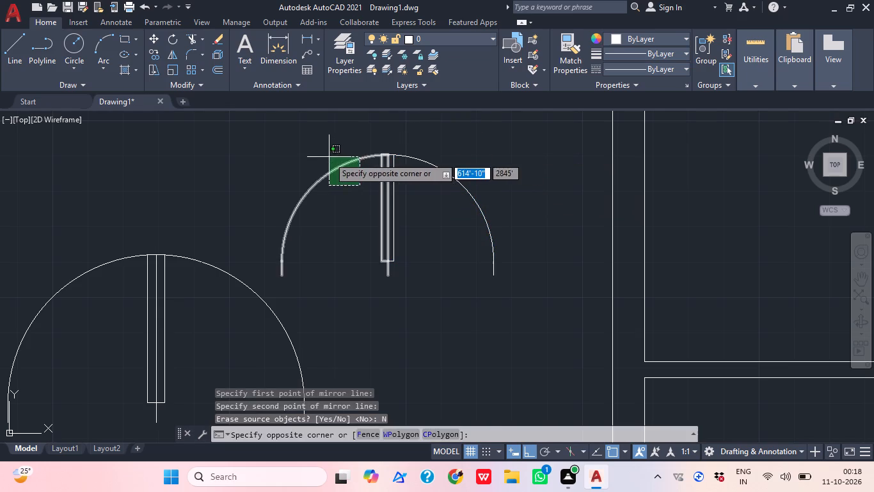
click(329, 157)
text(m)
key(space)
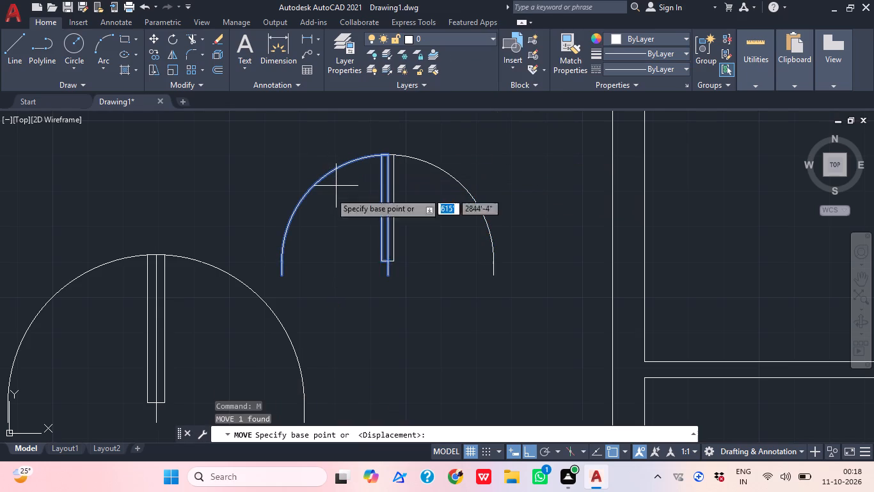
click(285, 276)
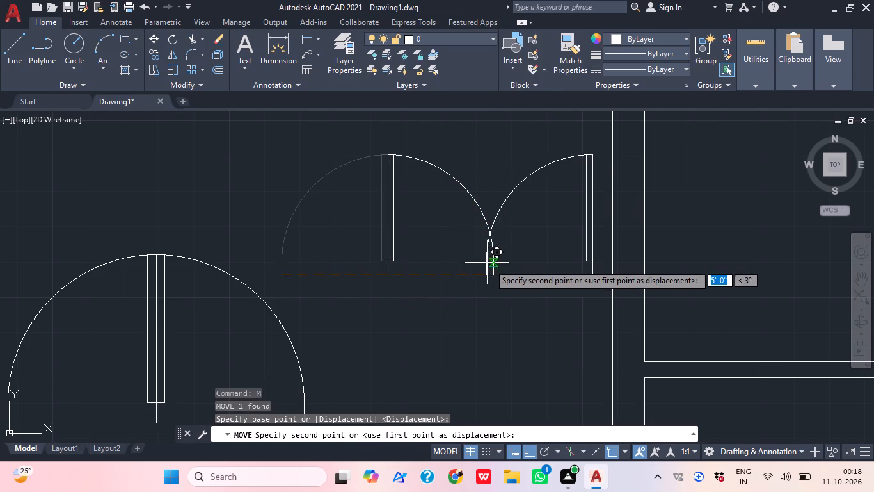
click(495, 281)
Move the 2'6" double door from its lower outer hinge end into the lower-left room, beside the opening in the dividing wall.
middle_drag(568, 242, 456, 257)
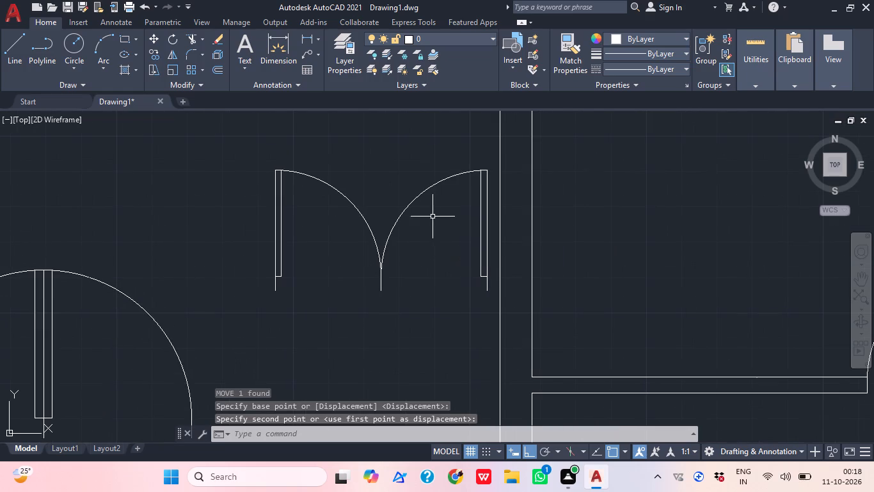
scroll(434, 224, down, 2)
scroll(443, 249, up, 1)
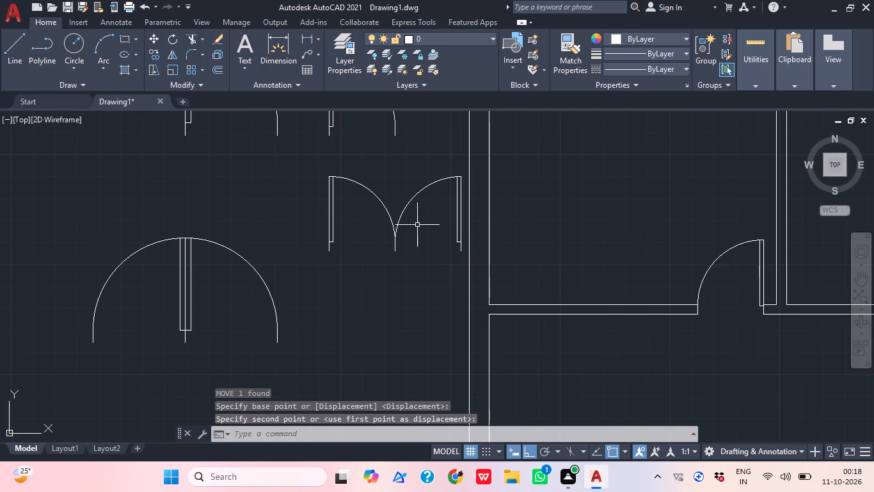
scroll(417, 226, up, 2)
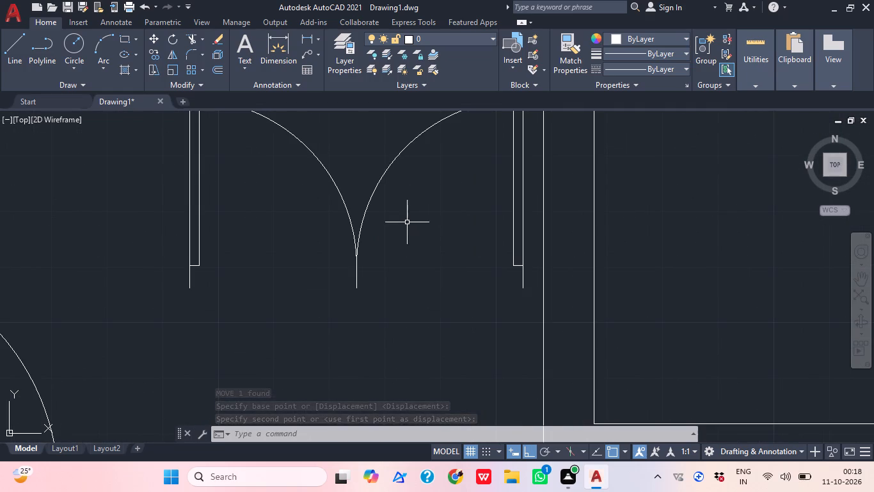
click(388, 213)
click(303, 212)
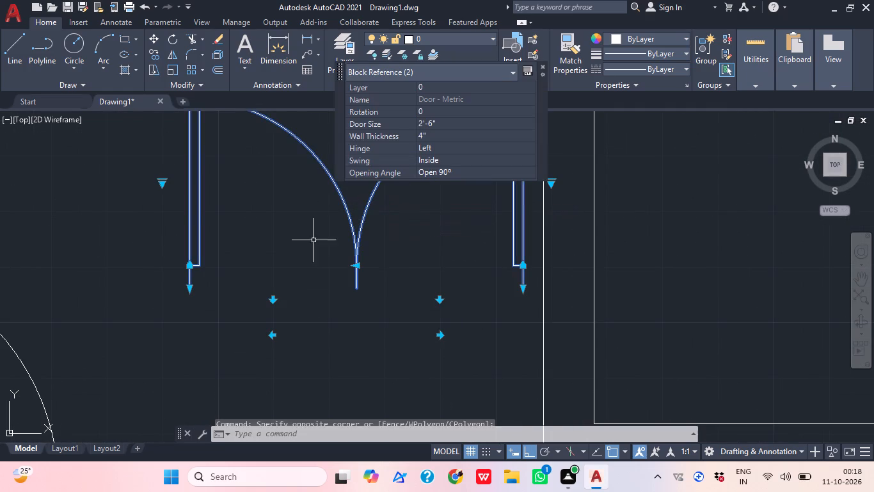
key(c)
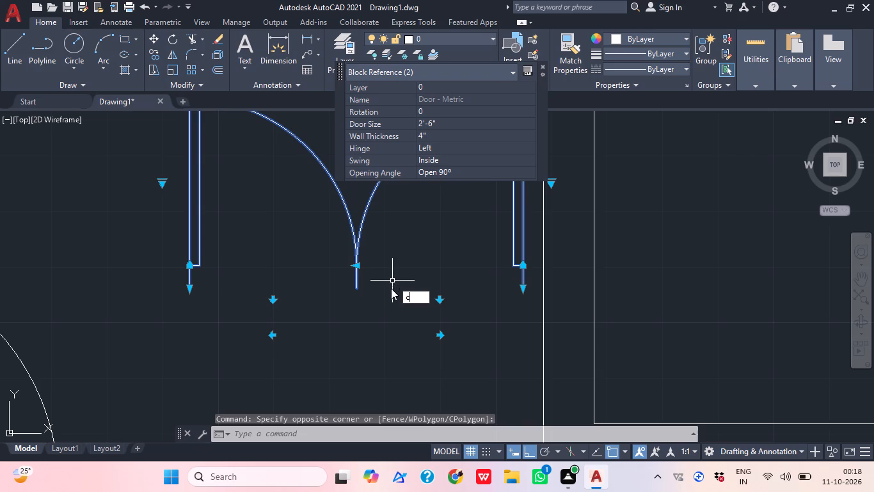
key(BackSpace)
text(m)
key(space)
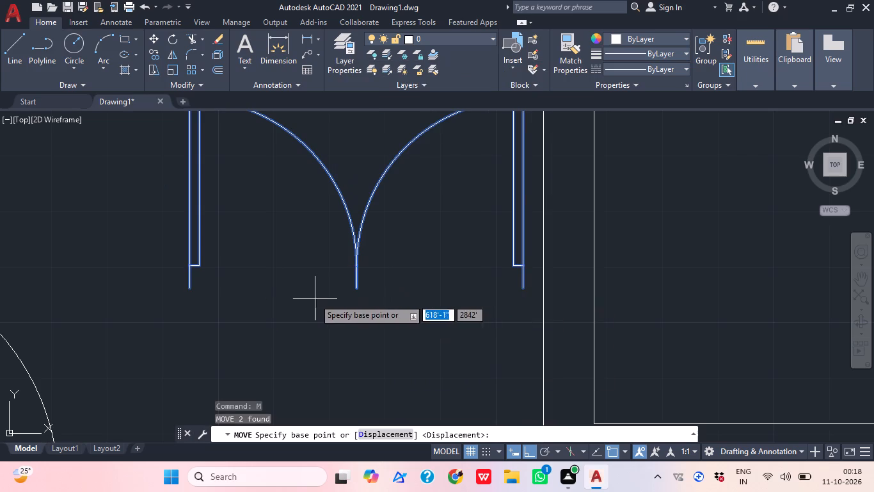
click(186, 289)
scroll(267, 275, down, 3)
middle_drag(358, 297, 292, 265)
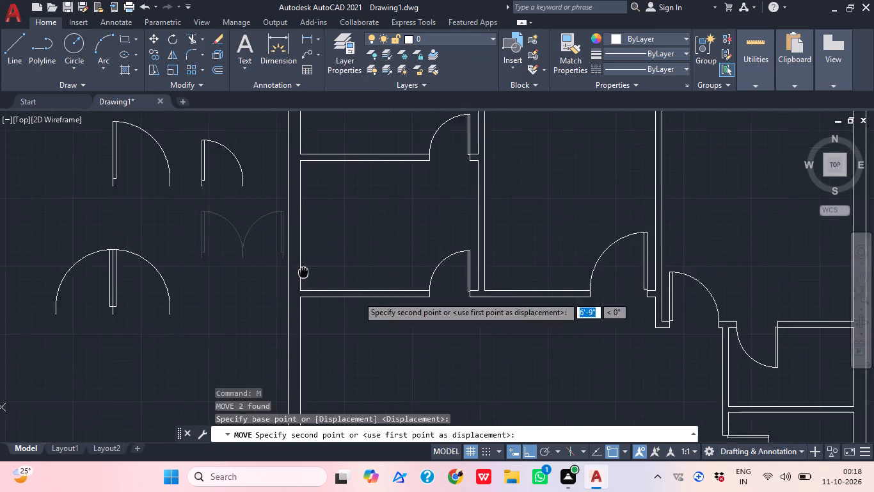
middle_drag(292, 265, 263, 239)
scroll(505, 350, down, 1)
middle_drag(634, 439, 594, 290)
middle_drag(591, 365, 518, 82)
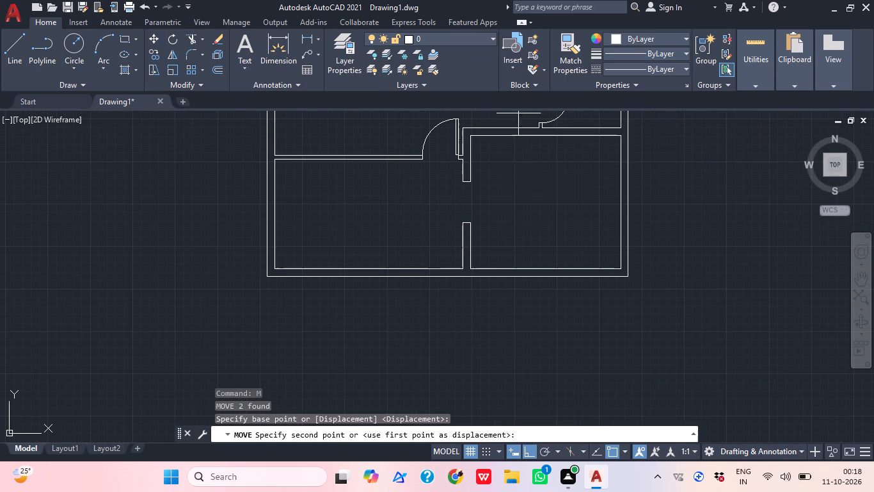
click(527, 452)
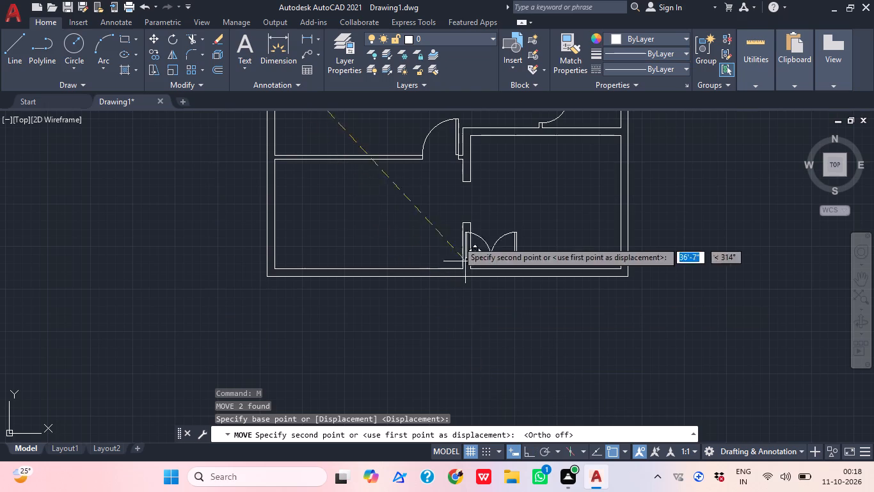
click(393, 207)
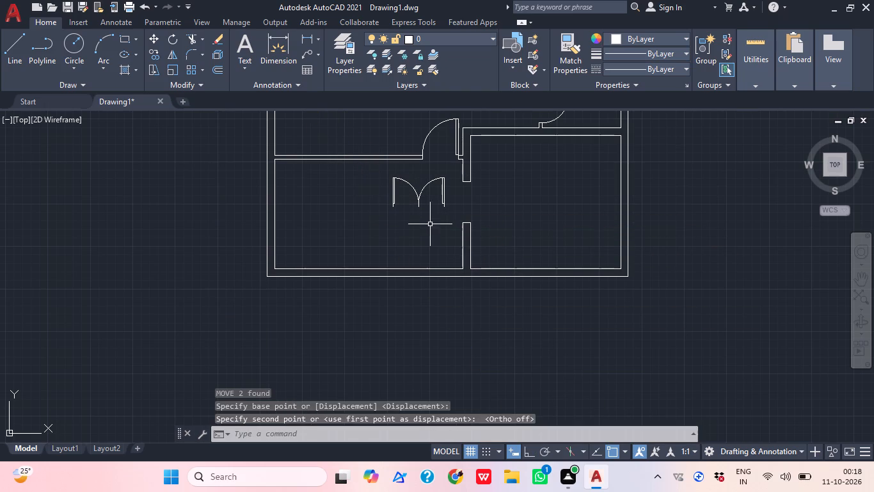
Rotate the double door 90° counterclockwise about the lower end of its left hinge side.
click(449, 211)
click(385, 188)
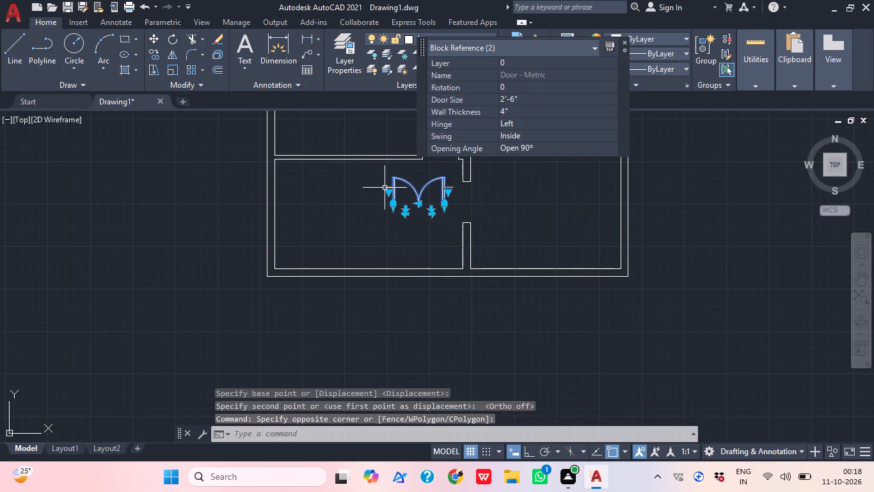
text(ro)
key(space)
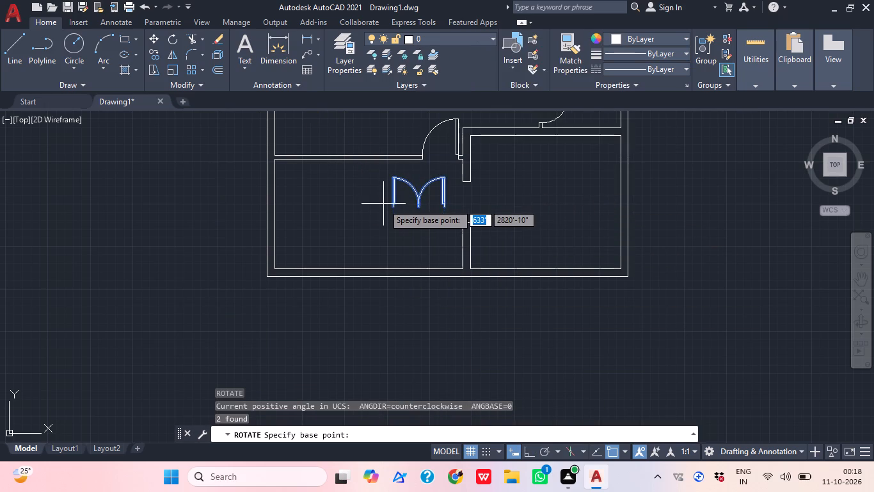
scroll(384, 205, up, 3)
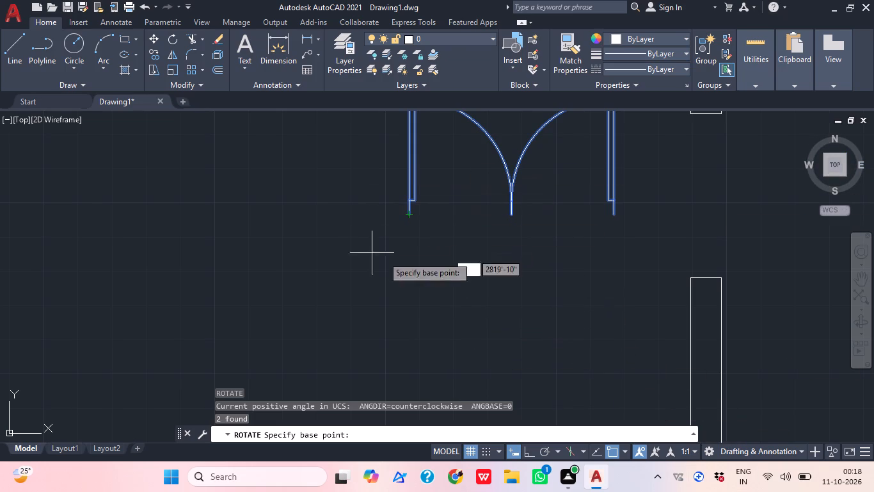
click(409, 215)
scroll(522, 330, down, 1)
middle_drag(511, 340, 473, 362)
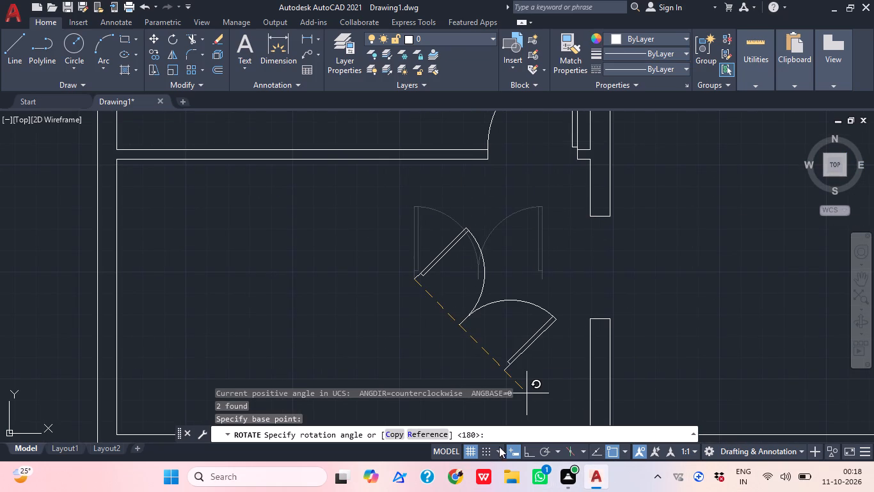
click(532, 455)
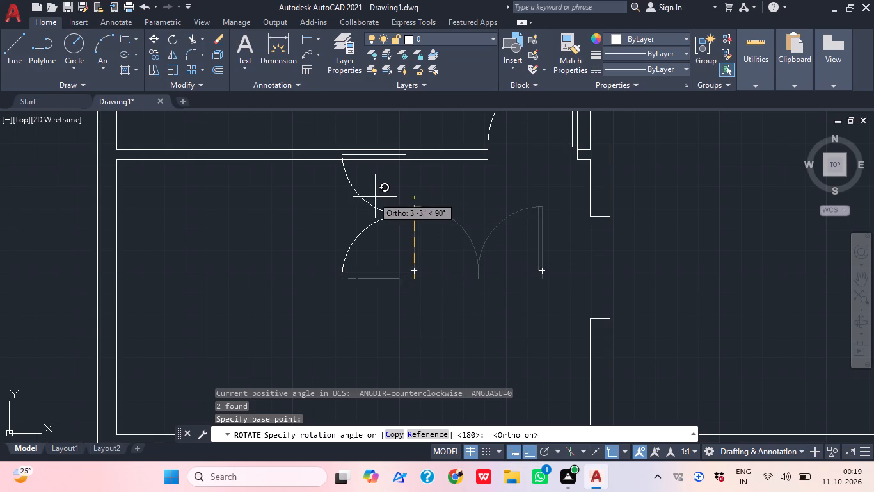
click(362, 199)
Move the rotated double door from its lower hinge-side end to the right corner of the opening's lower jamb.
click(388, 294)
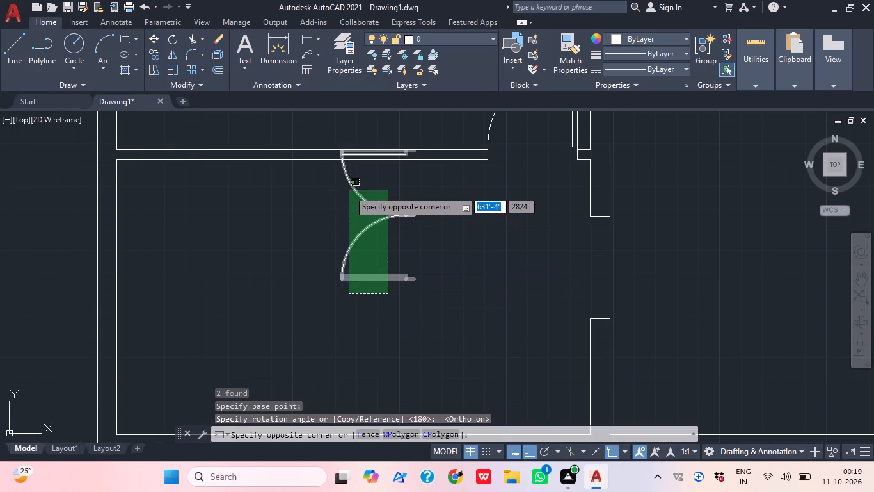
click(349, 190)
text(m)
key(space)
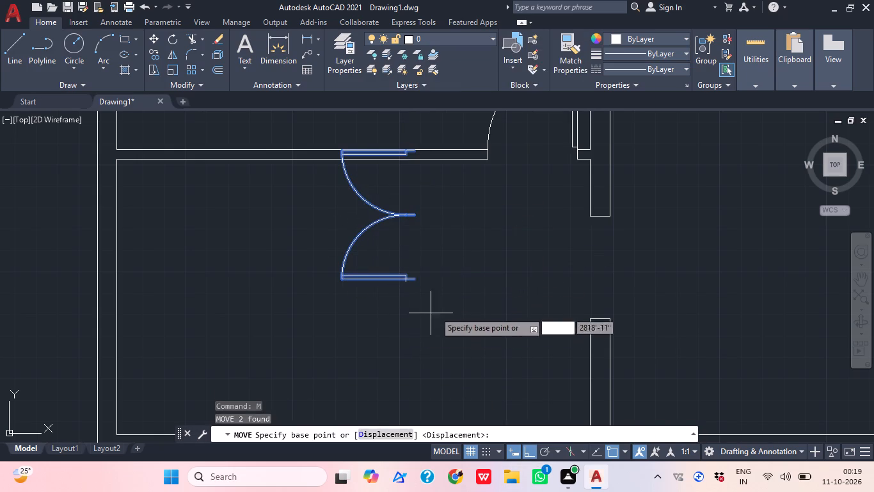
scroll(419, 281, up, 2)
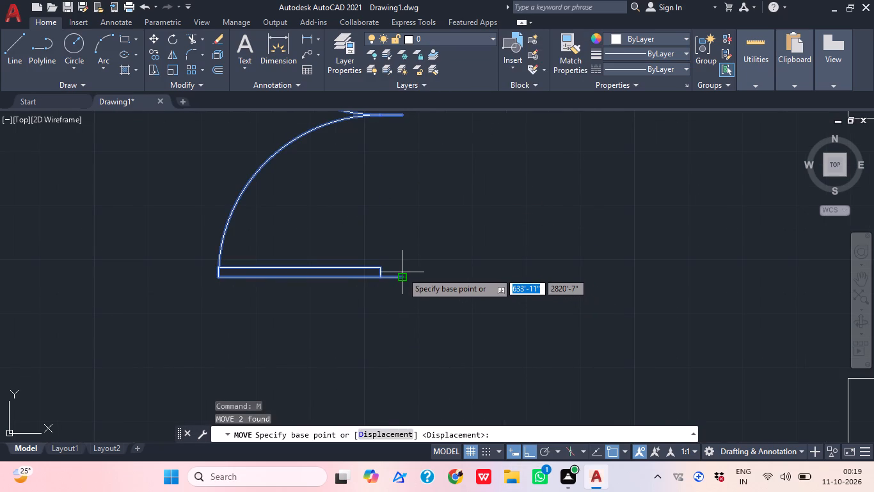
click(401, 275)
scroll(402, 269, down, 1)
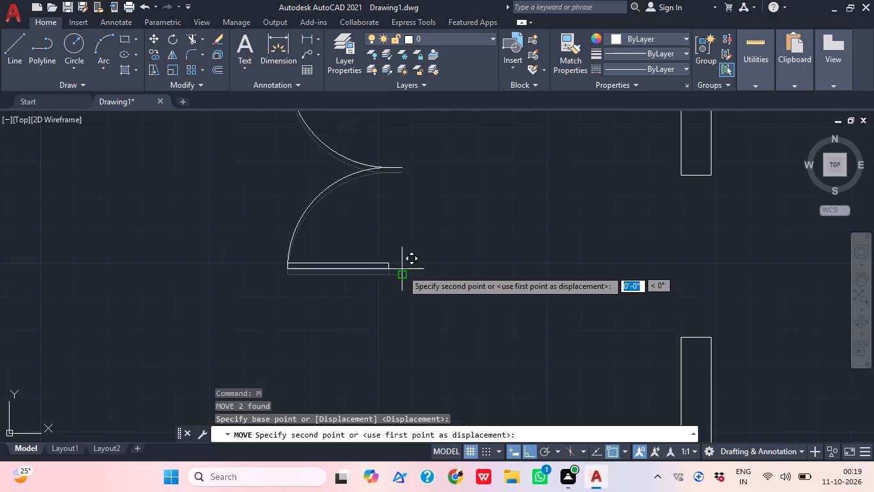
middle_drag(449, 292, 312, 299)
scroll(449, 292, down, 1)
scroll(476, 325, up, 3)
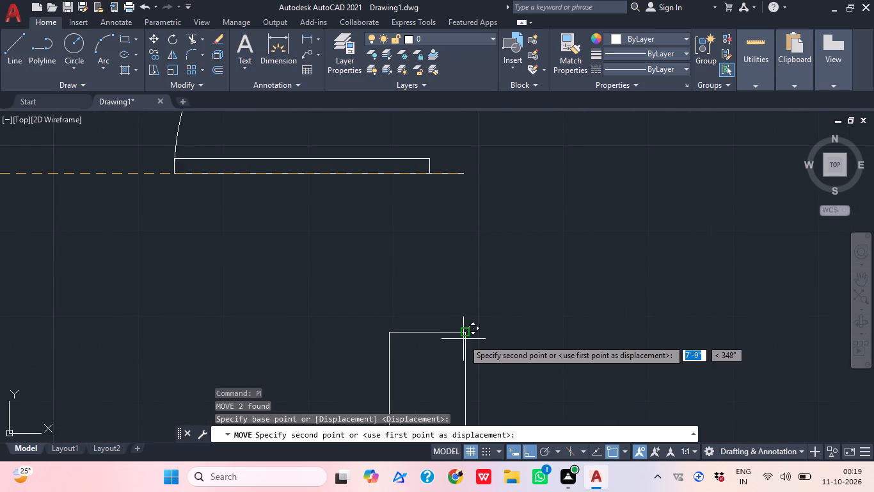
click(465, 331)
scroll(465, 331, down, 2)
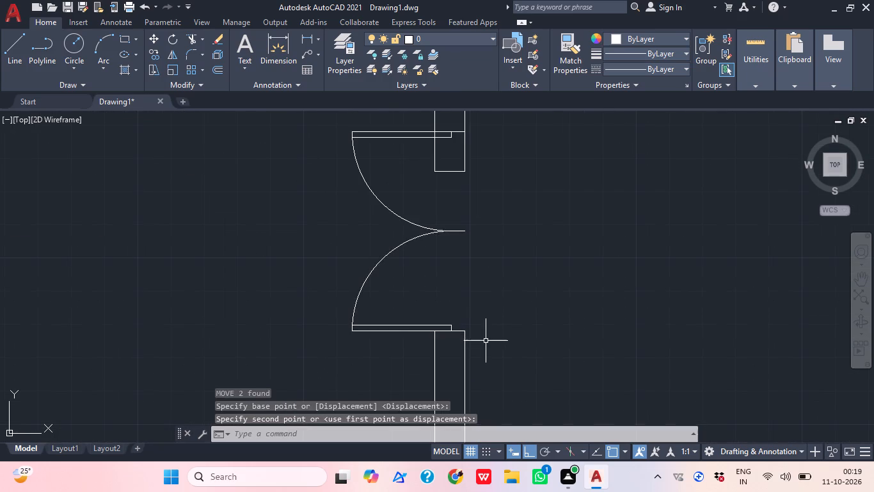
middle_drag(489, 336, 486, 372)
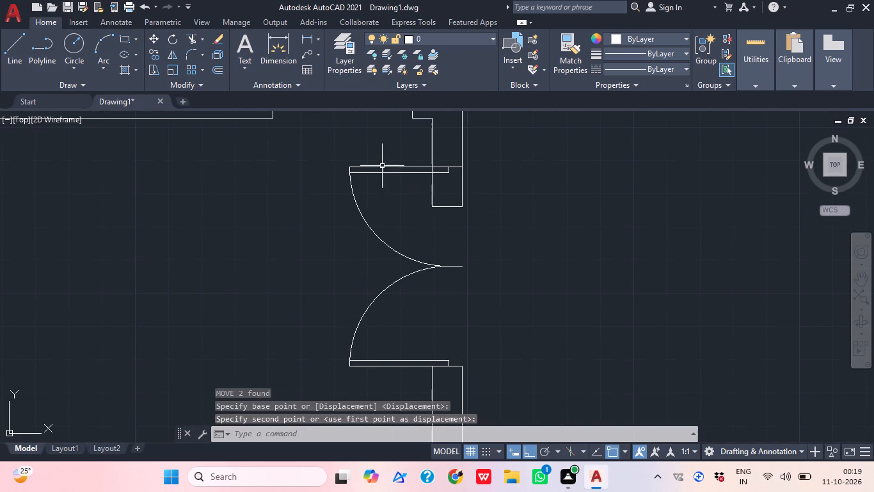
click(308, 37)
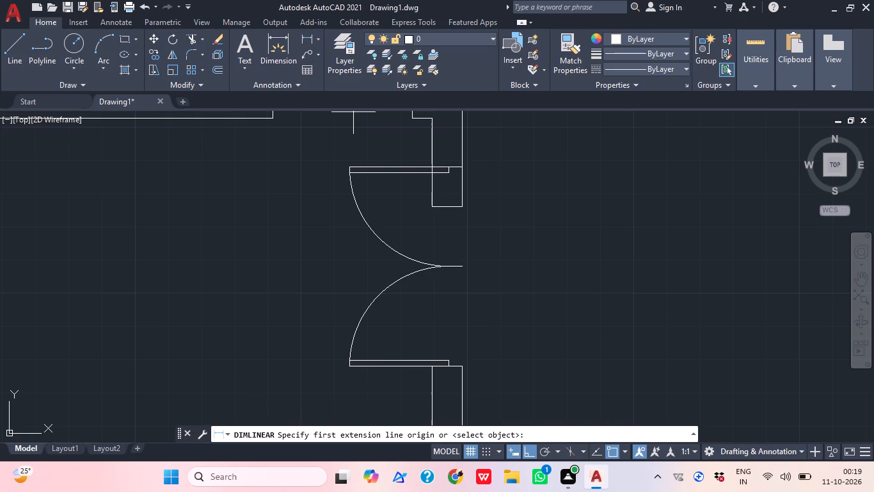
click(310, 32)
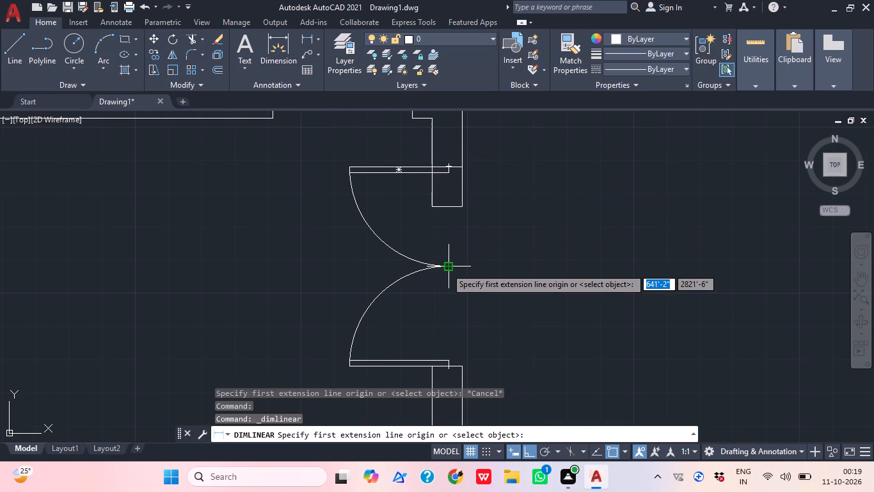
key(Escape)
Scale the double door by reference about the lower jamb corner, fitting its full span to the opening's upper jamb corner.
click(417, 291)
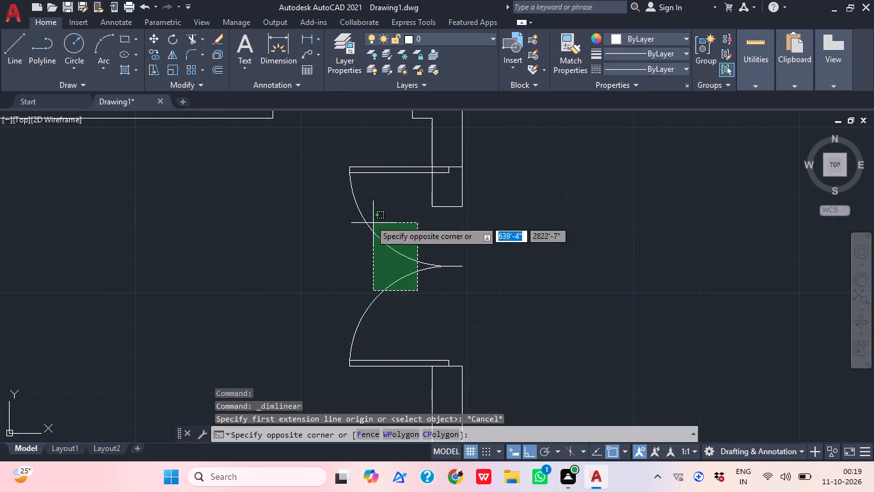
click(356, 205)
text(sc)
key(space)
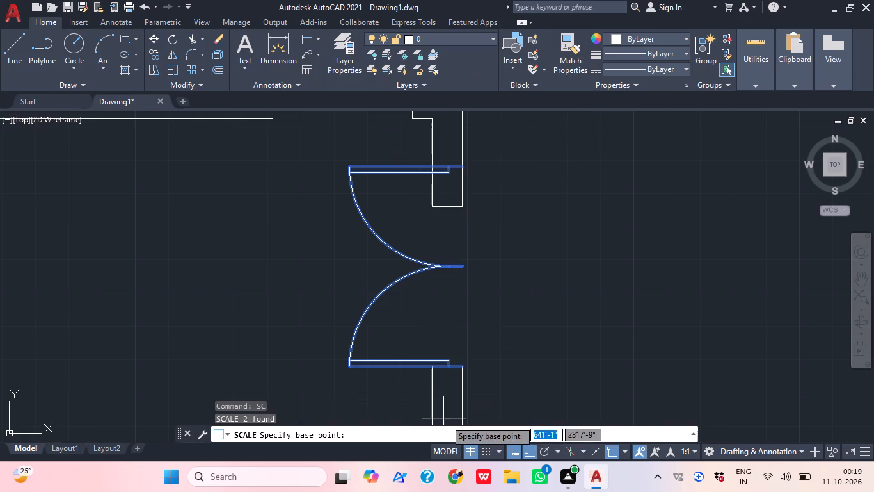
click(461, 368)
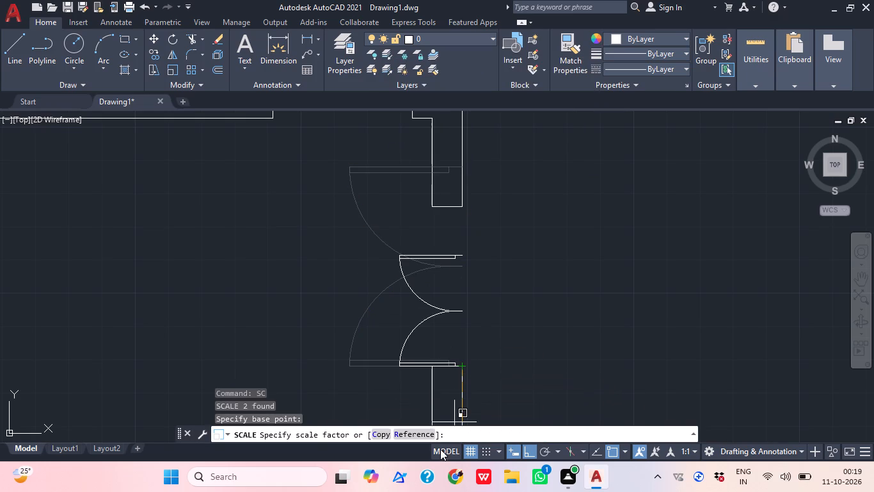
drag(417, 435, 419, 427)
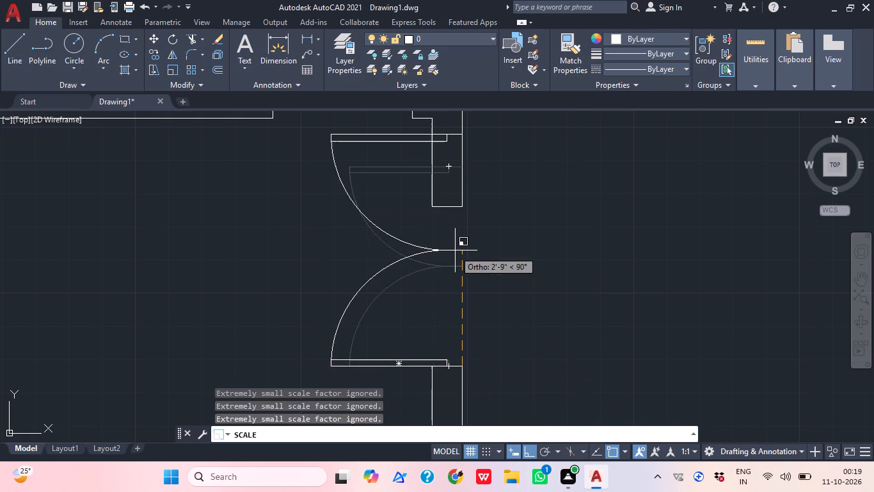
scroll(454, 259, down, 3)
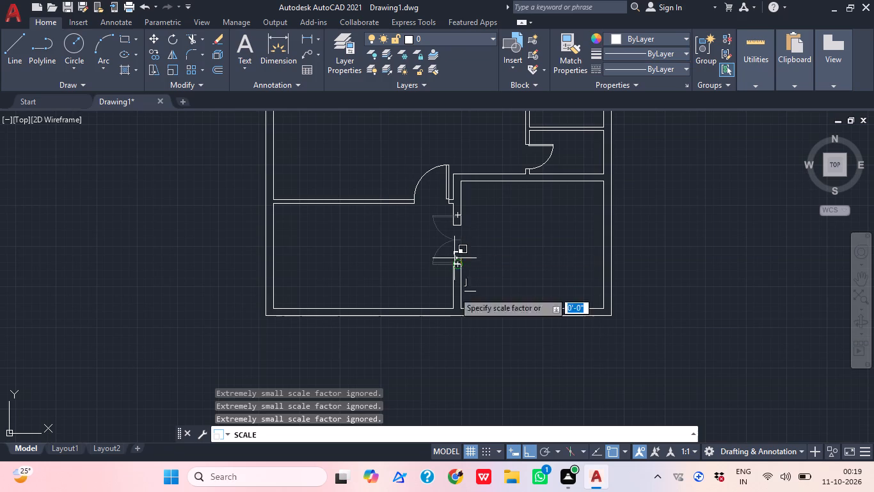
key(ctrl+z)
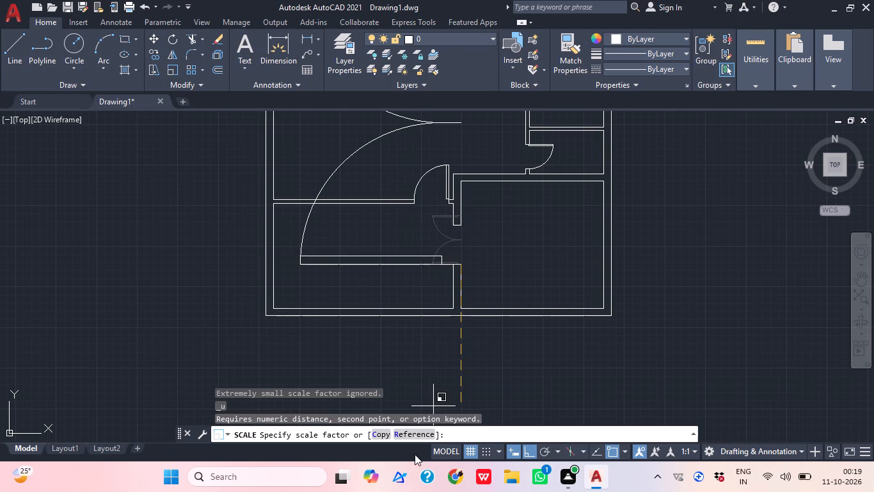
click(414, 433)
scroll(450, 261, up, 3)
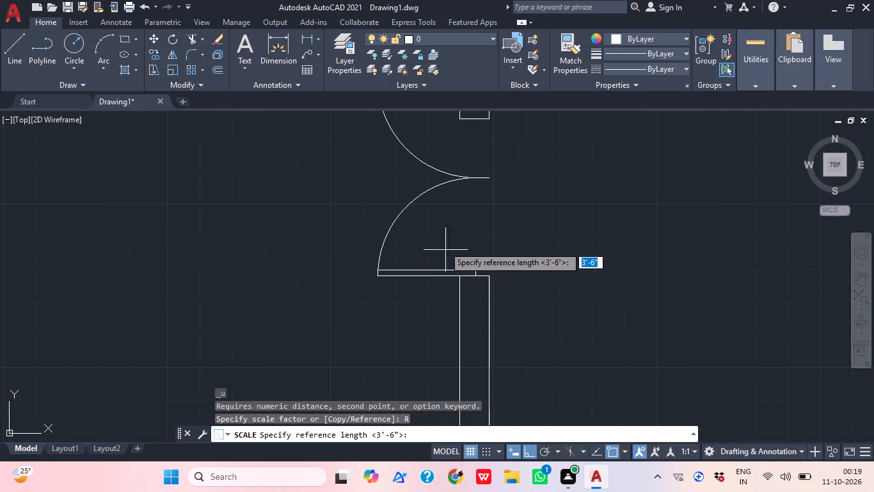
click(491, 279)
scroll(488, 248, down, 1)
middle_drag(488, 248, 436, 360)
scroll(448, 268, up, 3)
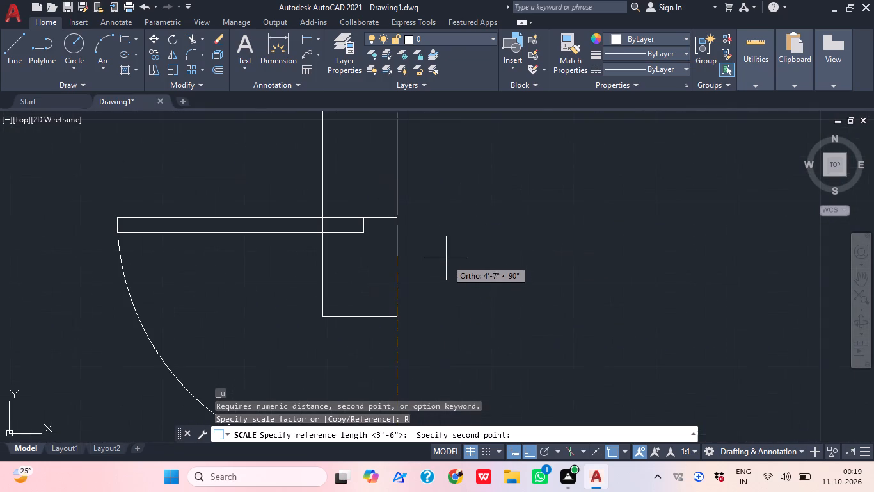
click(397, 219)
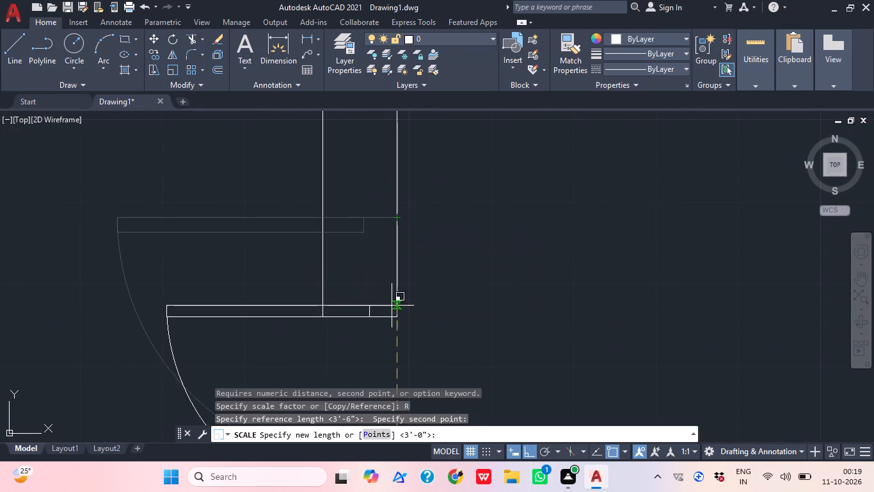
click(395, 321)
scroll(408, 276, down, 2)
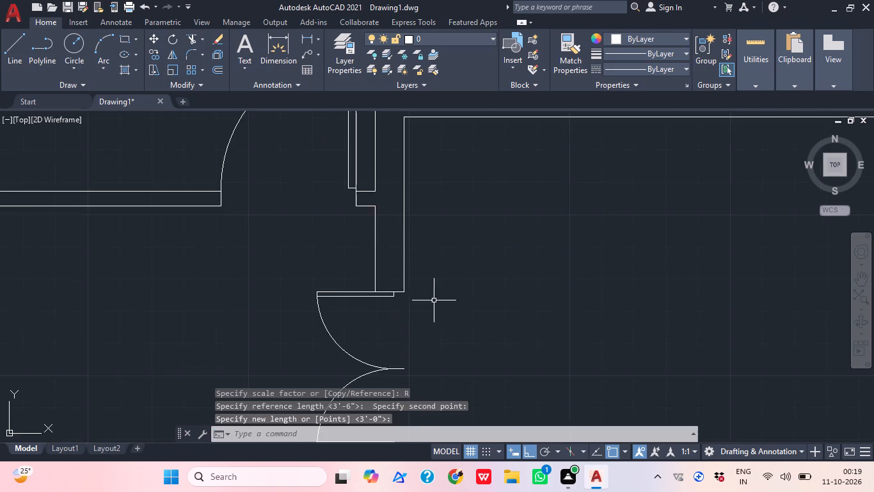
scroll(443, 311, down, 2)
middle_drag(448, 316, 433, 308)
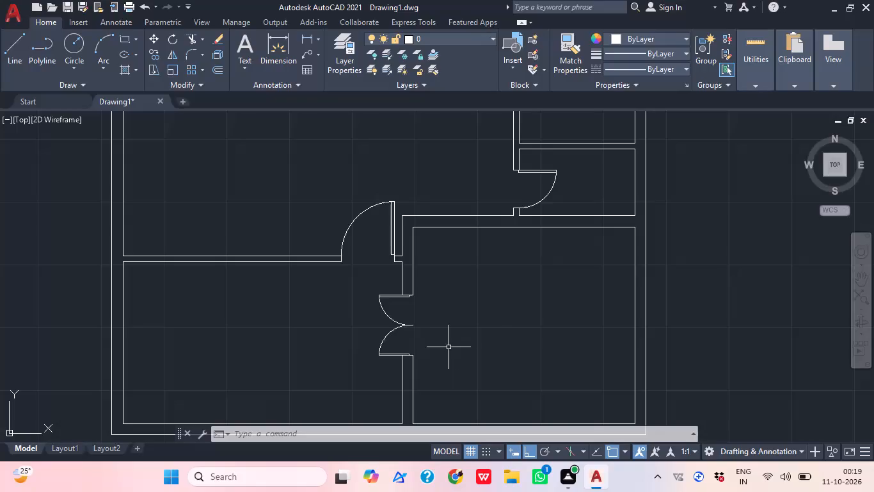
Offset the bottom, right and top inner wall lines of the lower-right room 3'6" inward.
scroll(509, 331, down, 1)
middle_drag(502, 331, 456, 329)
scroll(499, 314, down, 1)
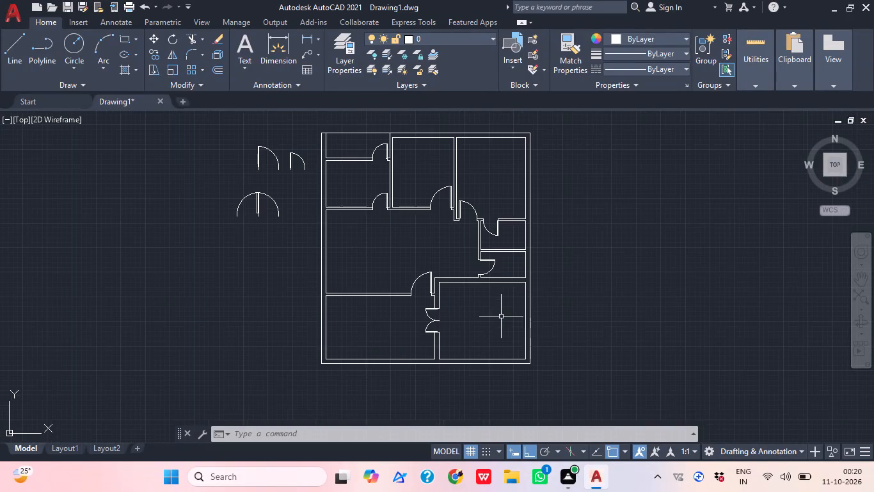
middle_drag(501, 316, 501, 328)
middle_drag(469, 307, 417, 282)
middle_drag(457, 313, 444, 307)
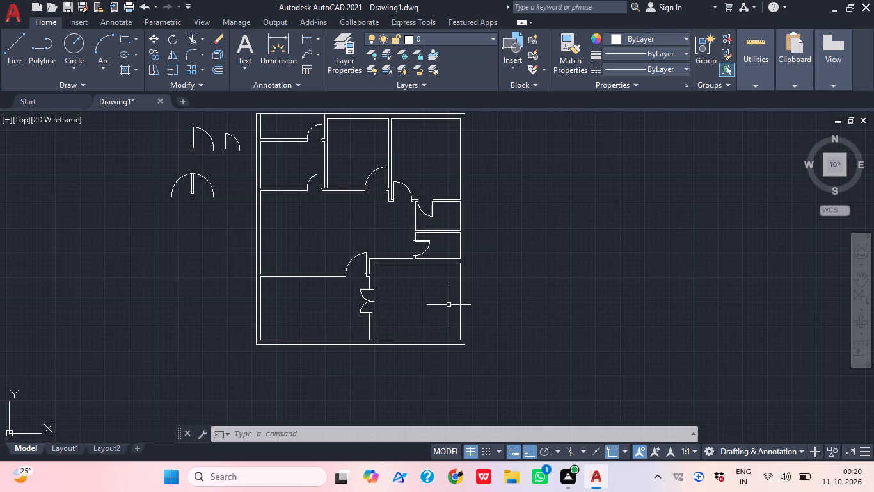
text(o)
key(space)
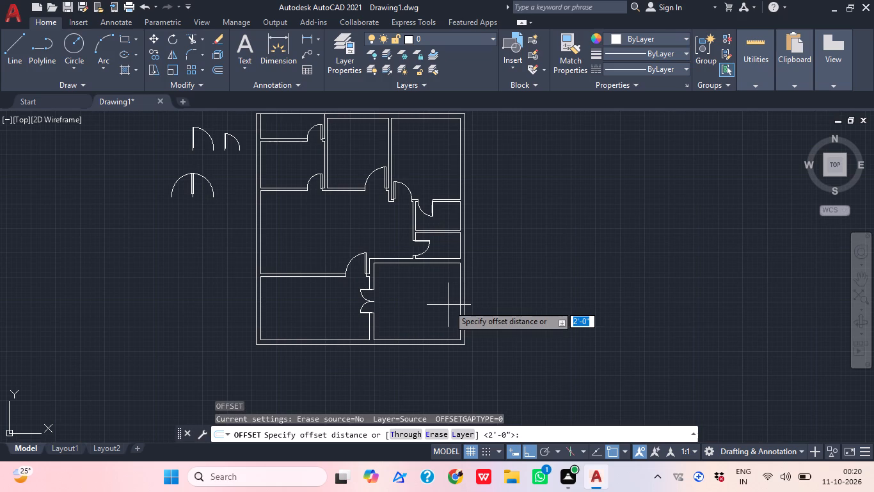
text(3'6")
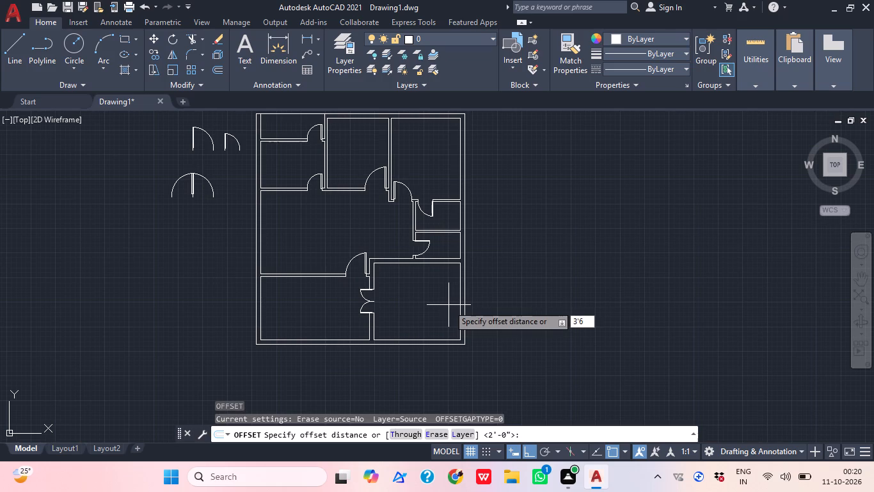
key(Return)
scroll(418, 361, up, 2)
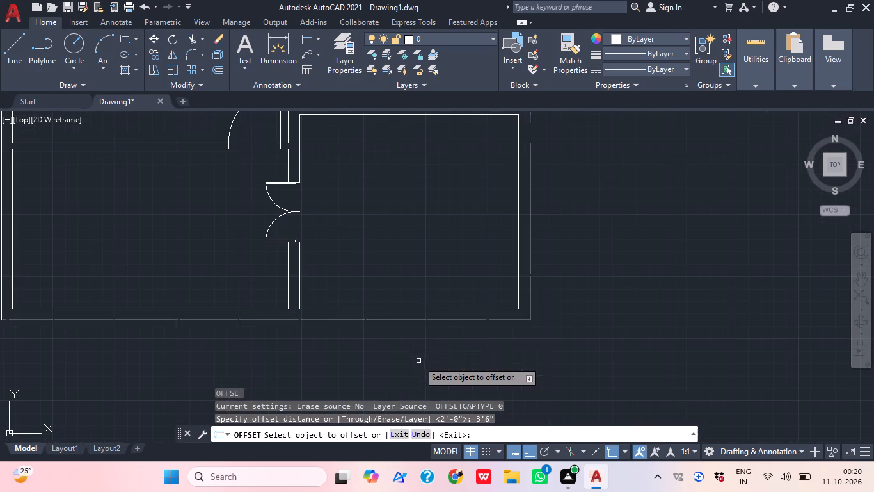
click(454, 311)
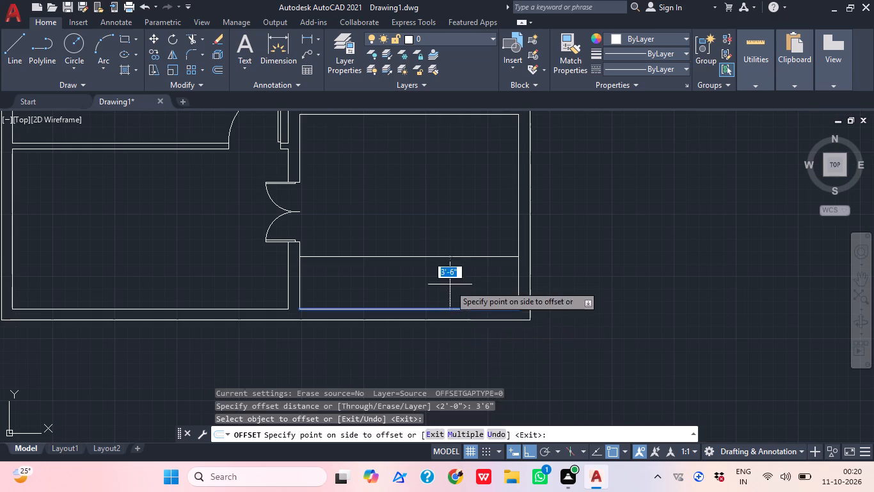
click(448, 275)
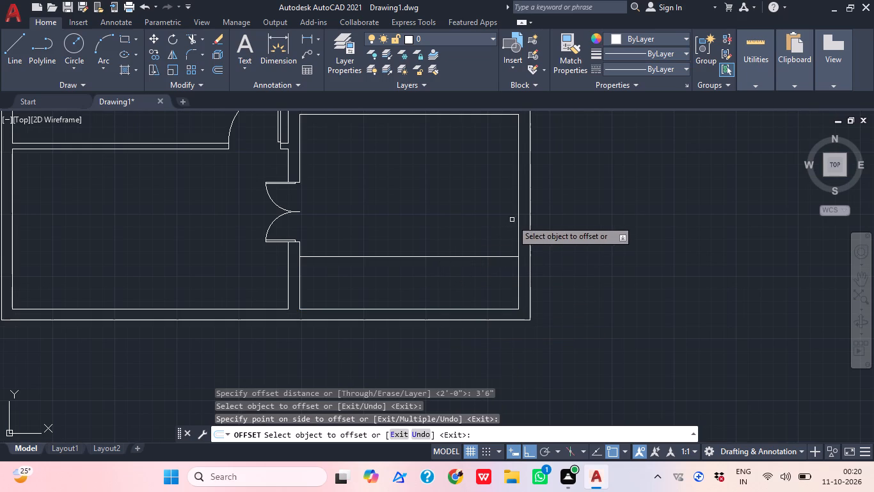
click(519, 212)
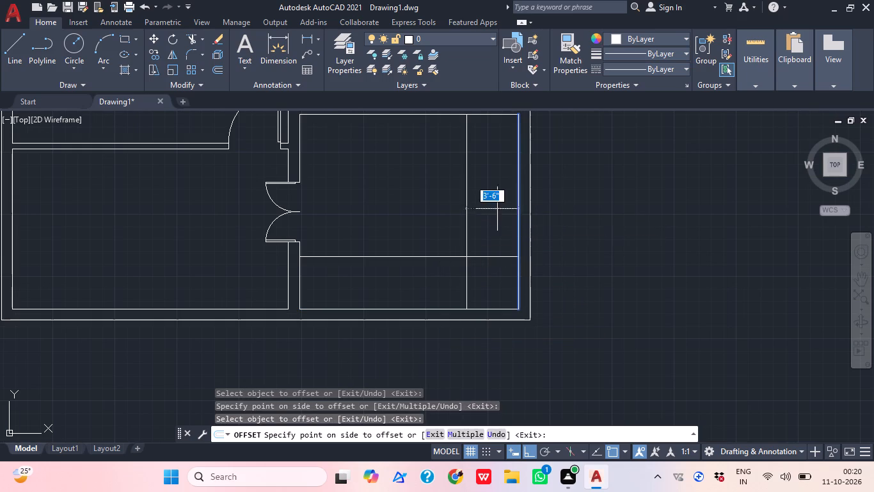
click(481, 209)
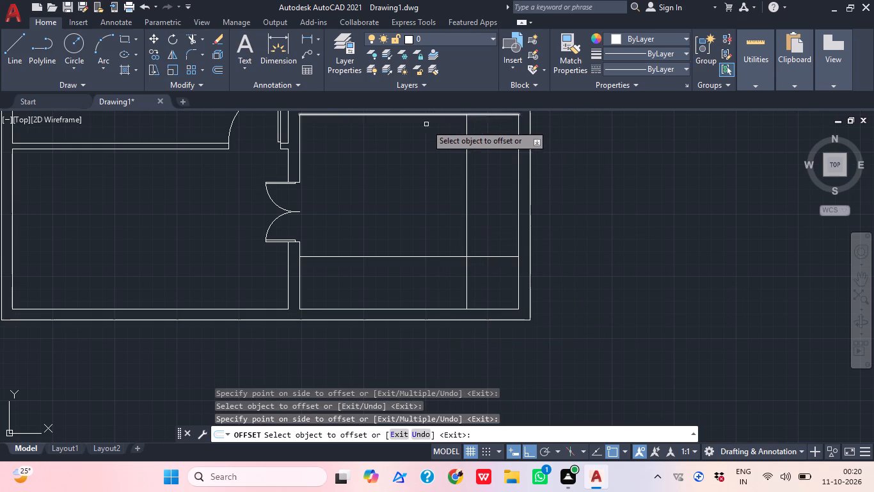
middle_drag(411, 152, 399, 172)
click(410, 136)
click(401, 222)
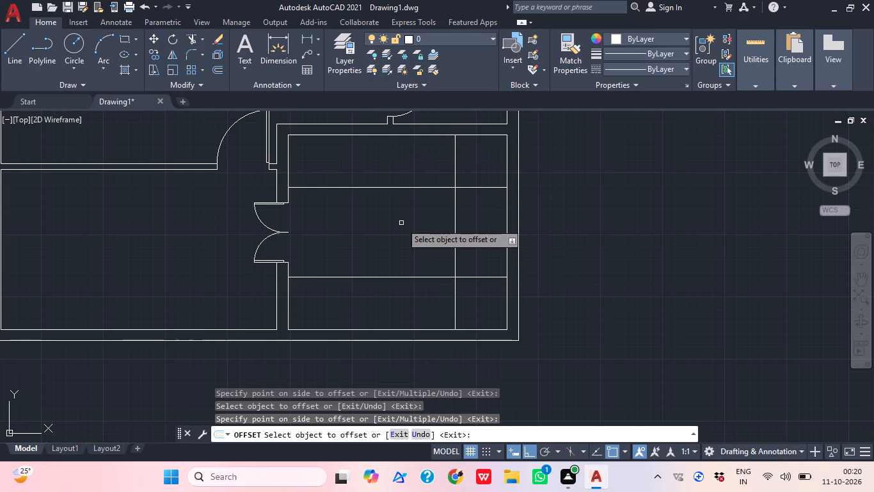
key(Escape)
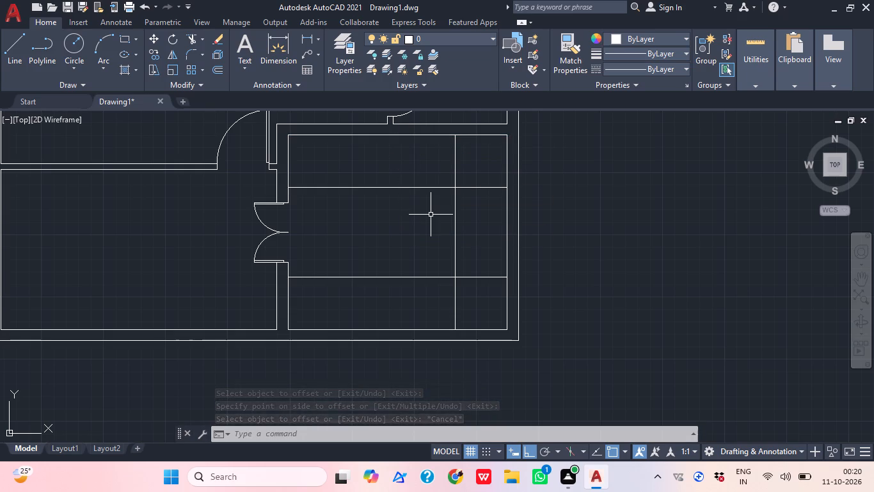
Offset the vertical stair line successively 1' toward the double door, adding six tread lines.
middle_drag(424, 253, 408, 283)
scroll(420, 261, down, 1)
scroll(414, 241, up, 2)
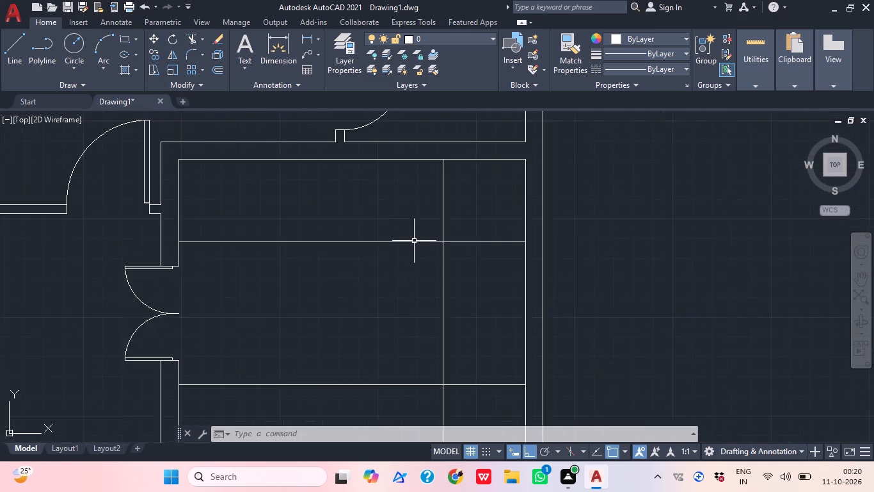
scroll(414, 241, up, 1)
middle_drag(475, 238, 441, 284)
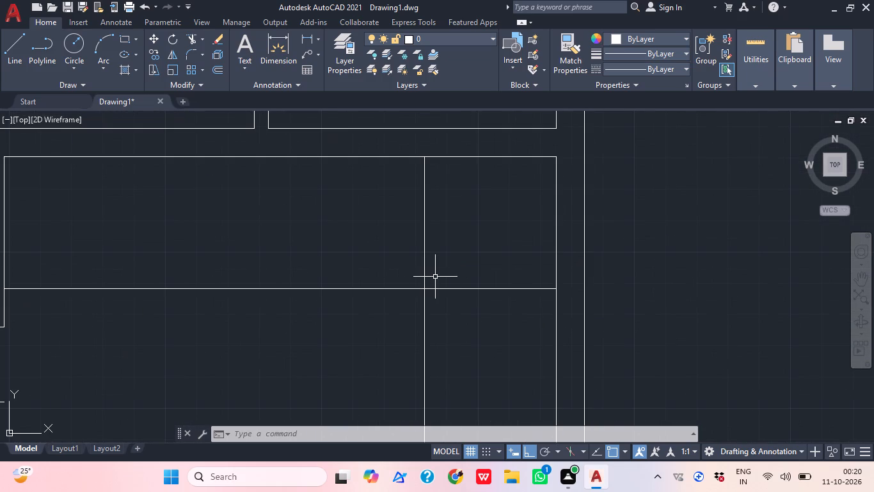
text(o)
key(space)
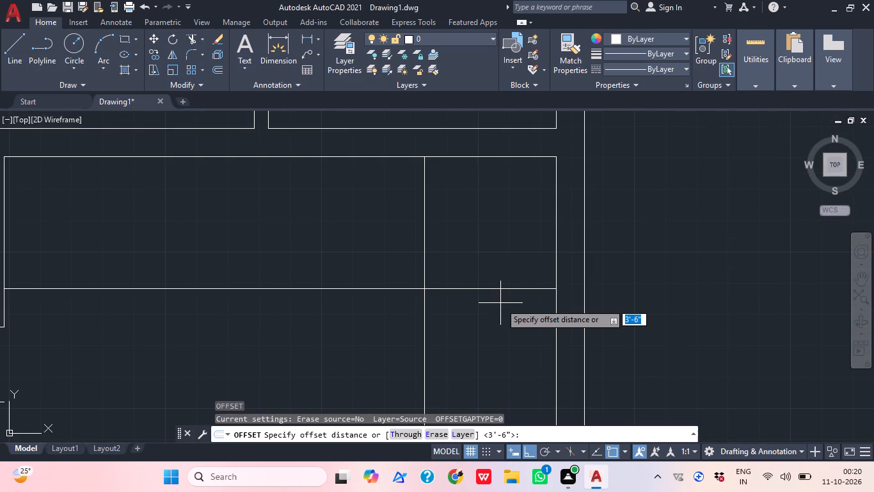
text(1')
key(Return)
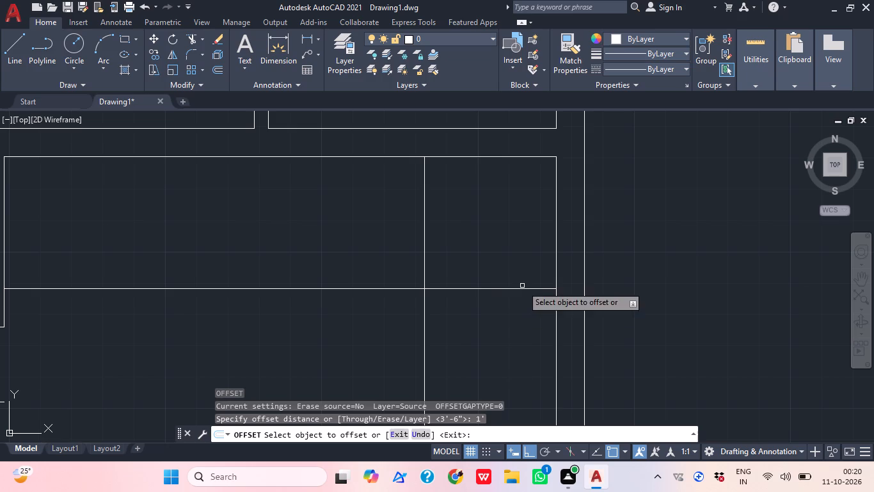
click(424, 229)
click(365, 240)
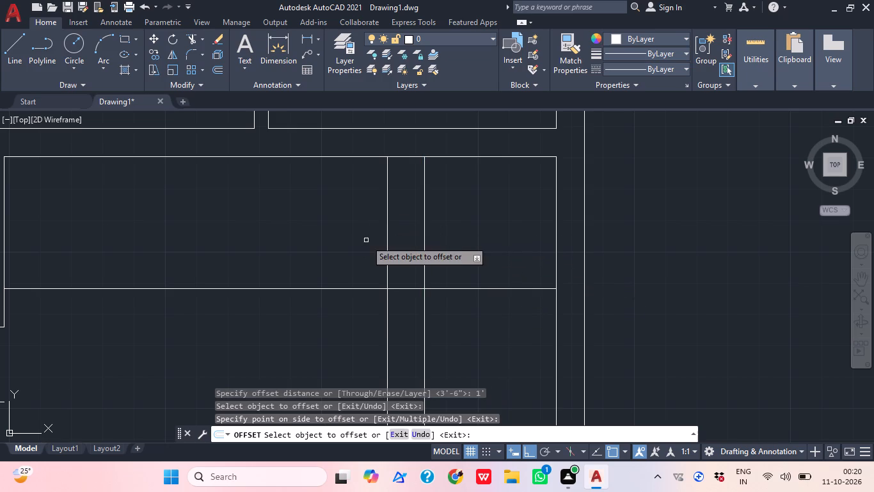
click(388, 244)
click(353, 246)
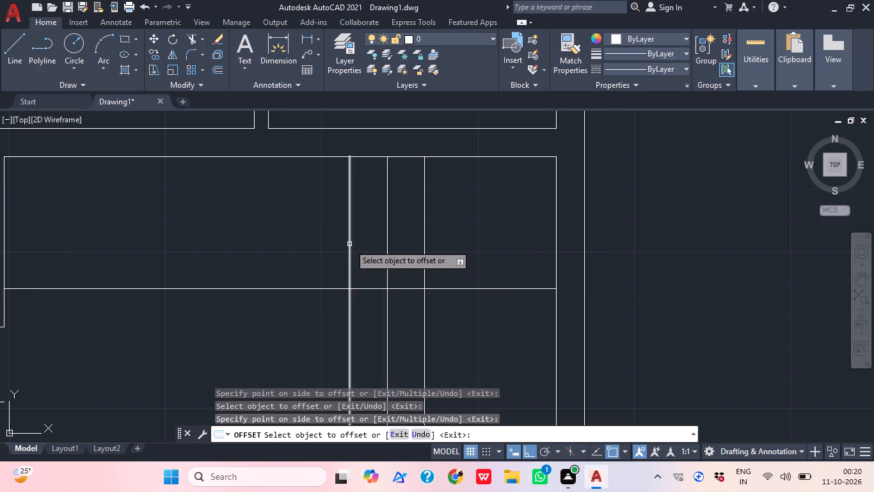
click(349, 244)
click(242, 241)
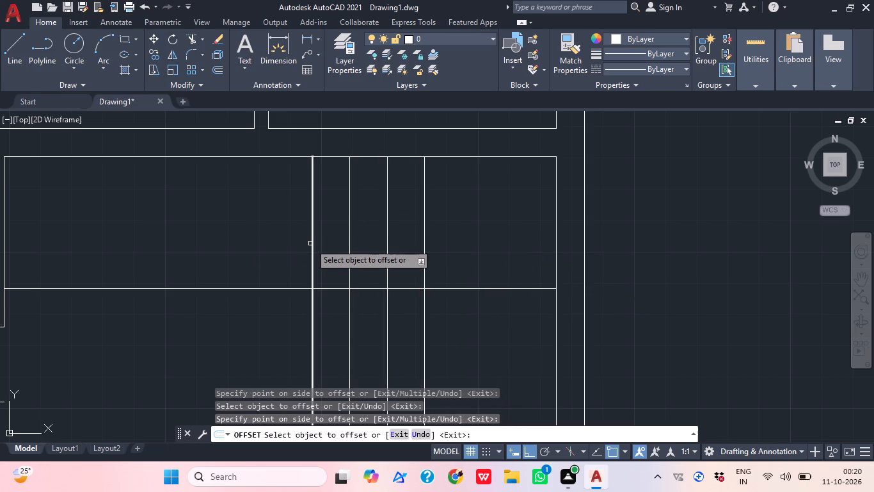
click(312, 243)
click(293, 245)
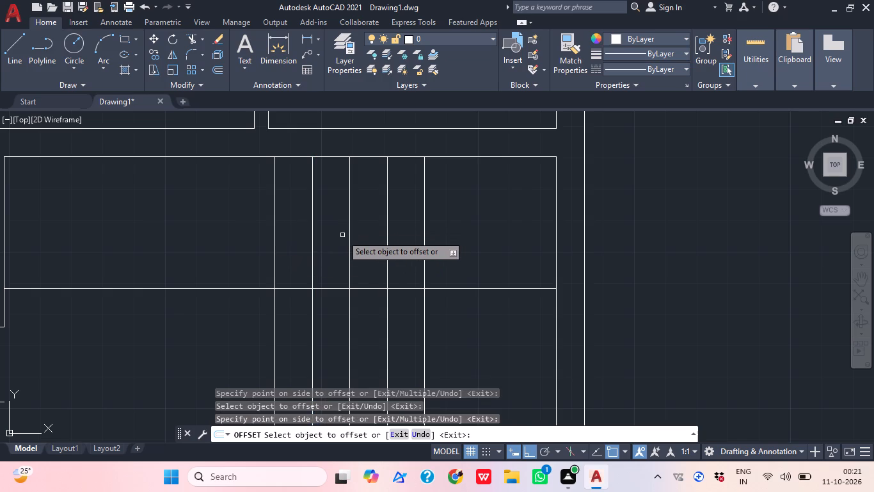
click(273, 245)
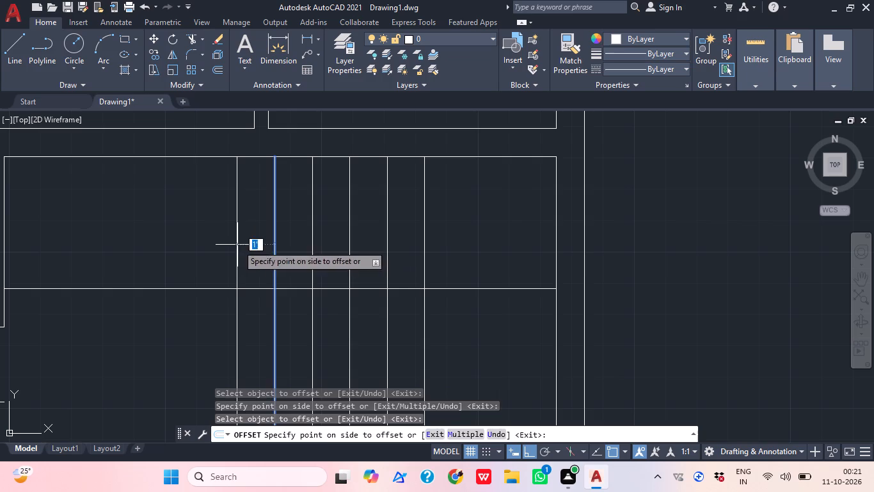
click(237, 245)
click(237, 245)
click(228, 245)
scroll(401, 217, down, 1)
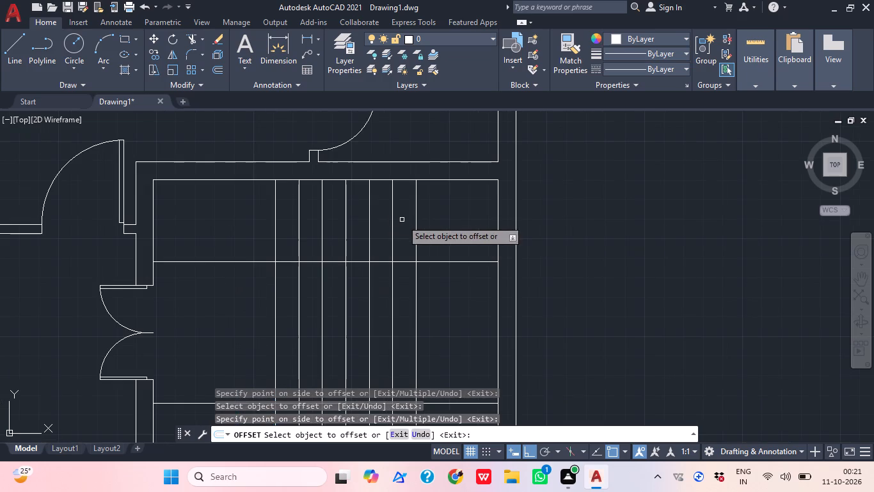
key(Escape)
Trim the six new tread lines between the two horizontal flight lines, keeping the original vertical line whole.
text(tr)
key(space)
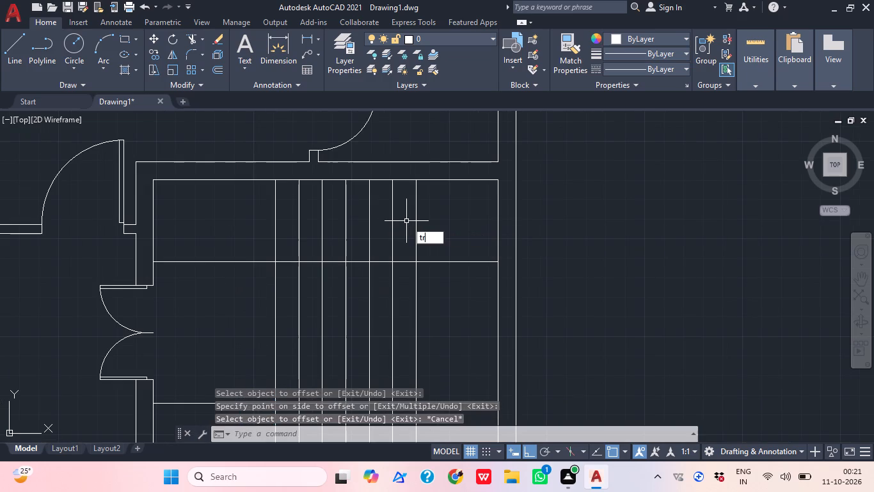
click(248, 350)
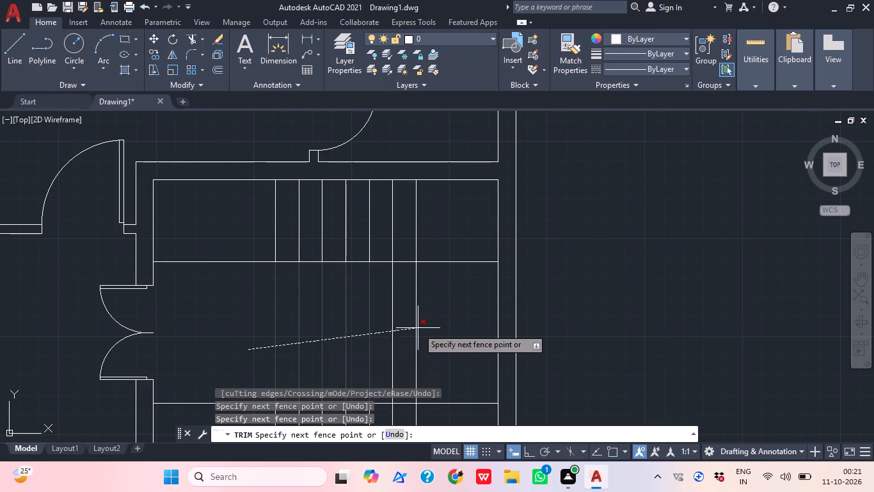
click(400, 327)
middle_drag(535, 272, 536, 176)
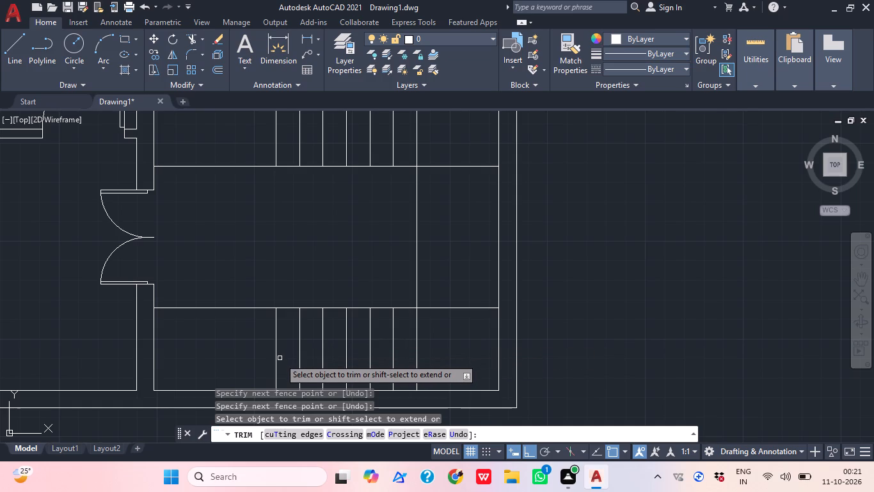
scroll(377, 335, down, 1)
middle_drag(395, 320, 399, 334)
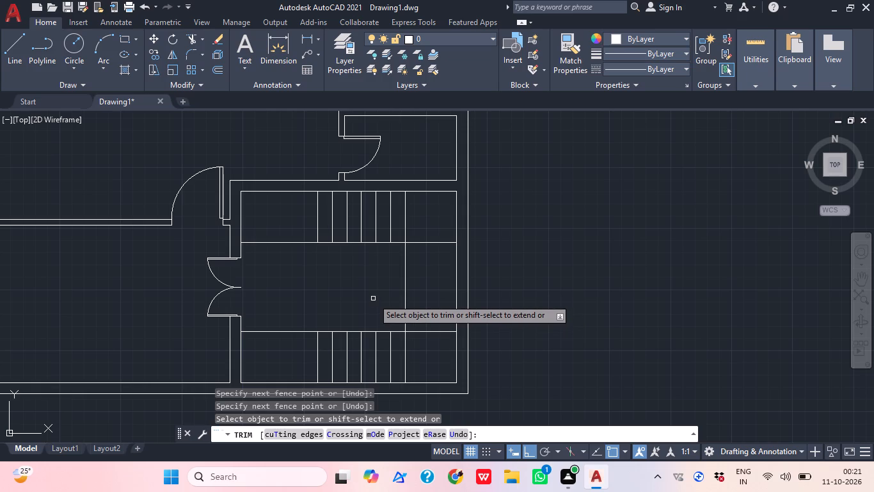
key(Escape)
Offset the upper horizontal flight line 1' downward into the middle of the stair room.
key(o)
key(space)
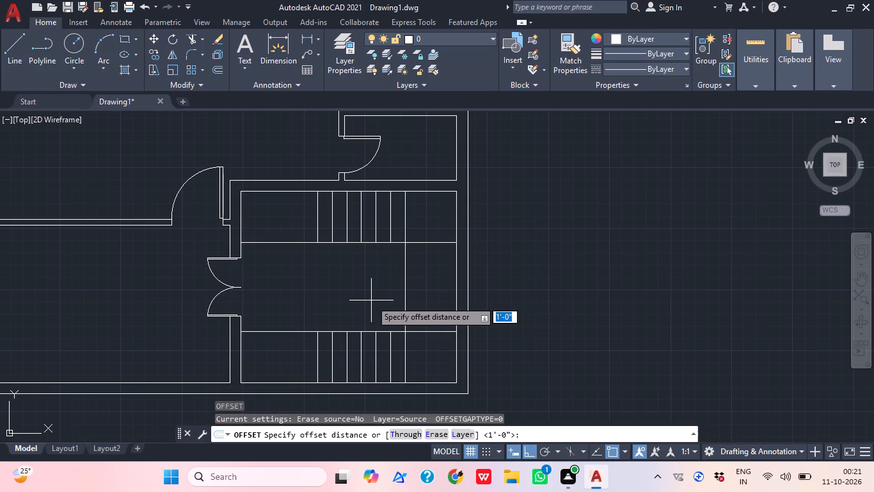
text(1')
key(Return)
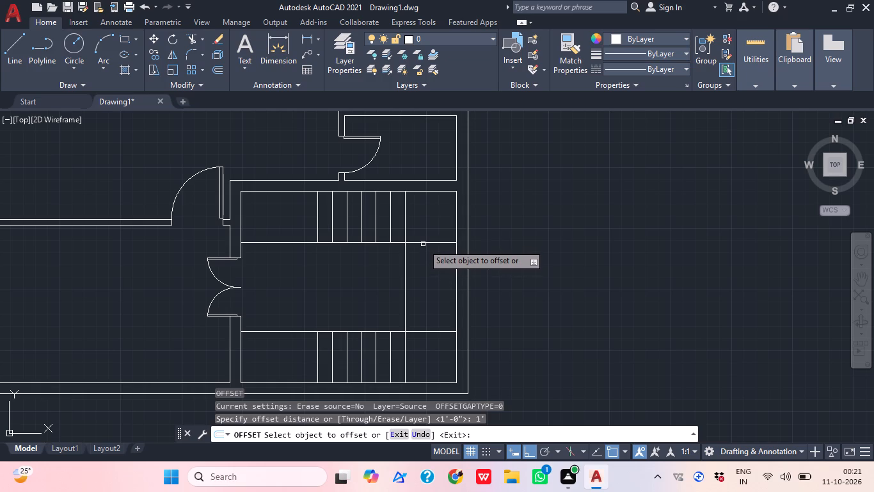
click(423, 244)
click(416, 292)
key(Escape)
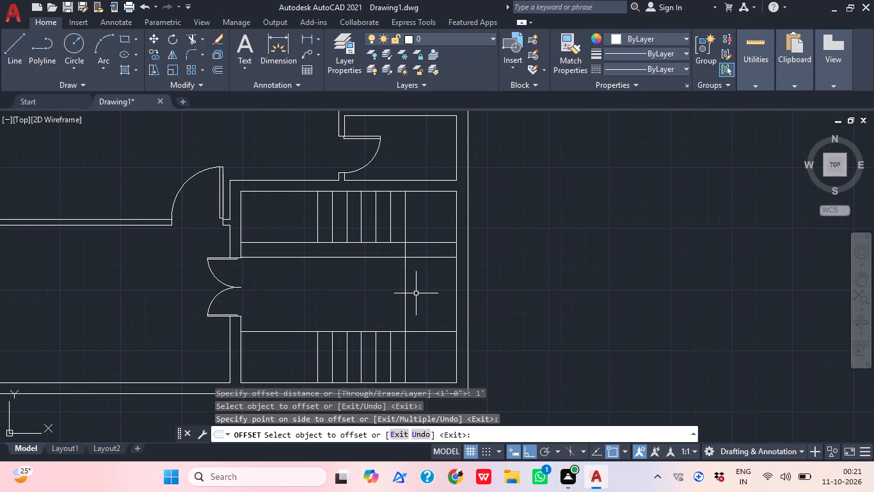
Trim the new horizontal line on the double-door side of the vertical stair line, leaving only the right-hand flight's tread.
key(t)
text(r)
key(space)
click(363, 281)
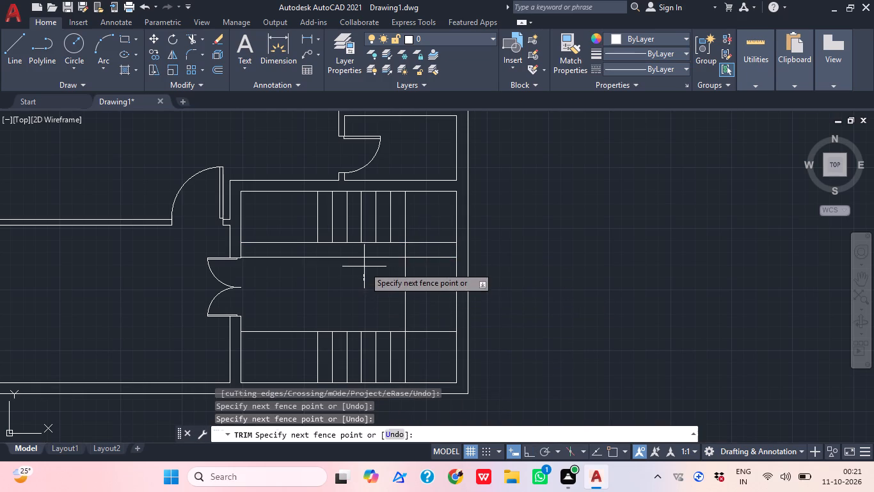
click(365, 253)
key(Escape)
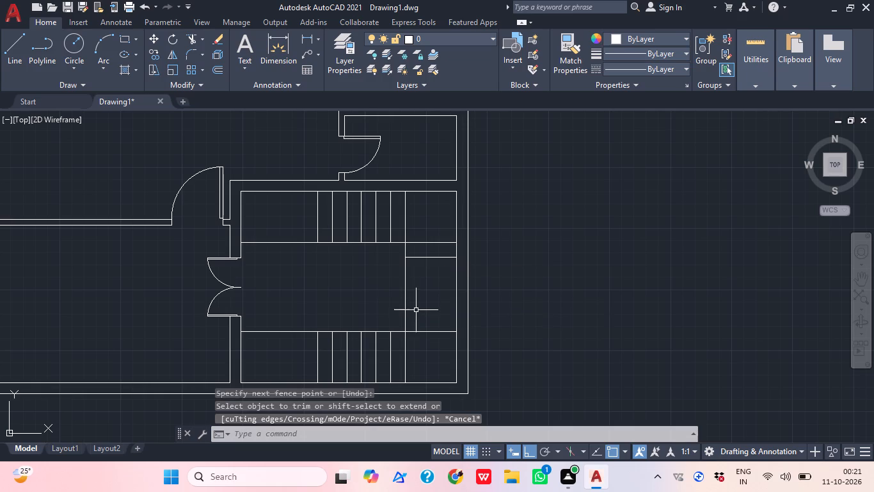
Offset the right-hand flight's tread line successively 1' downward, adding four more treads toward the lower flight.
key(o)
key(space)
key(1)
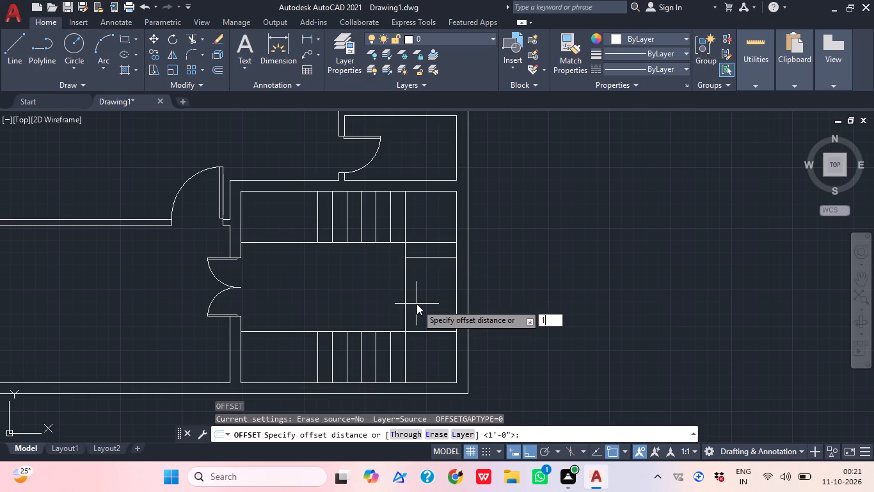
key(apostrophe)
key(space)
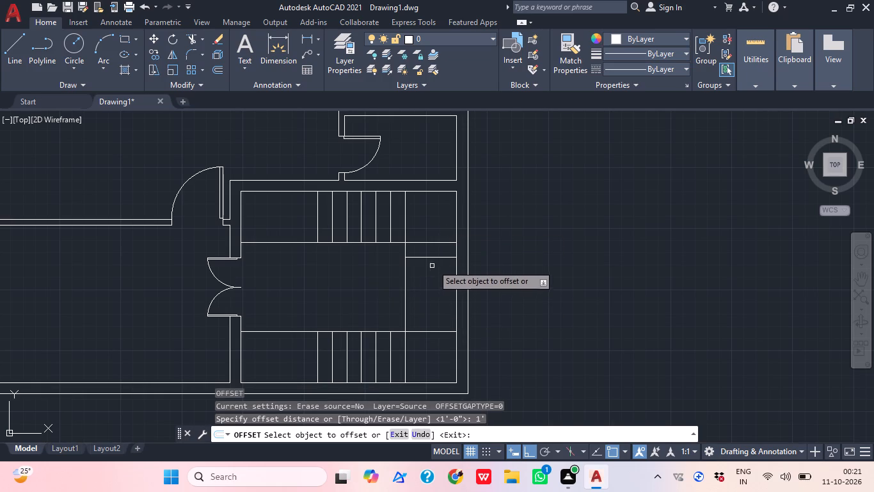
click(433, 256)
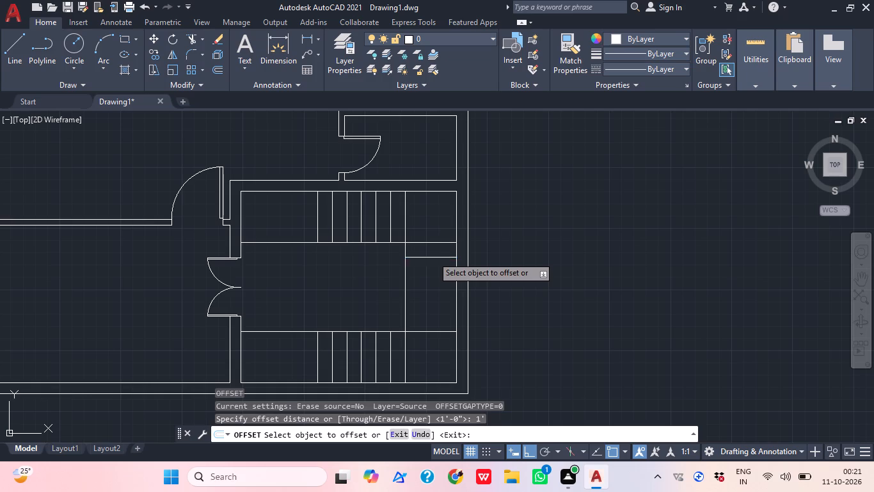
click(420, 296)
click(427, 273)
click(427, 313)
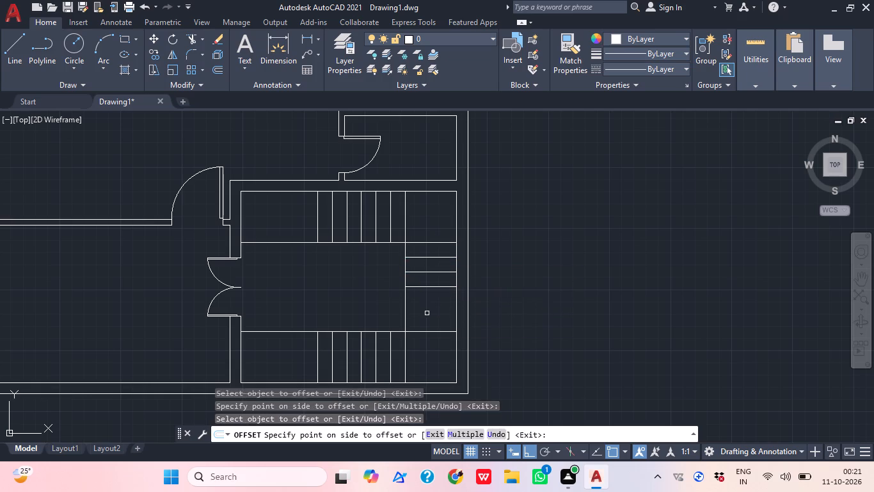
click(431, 286)
click(429, 327)
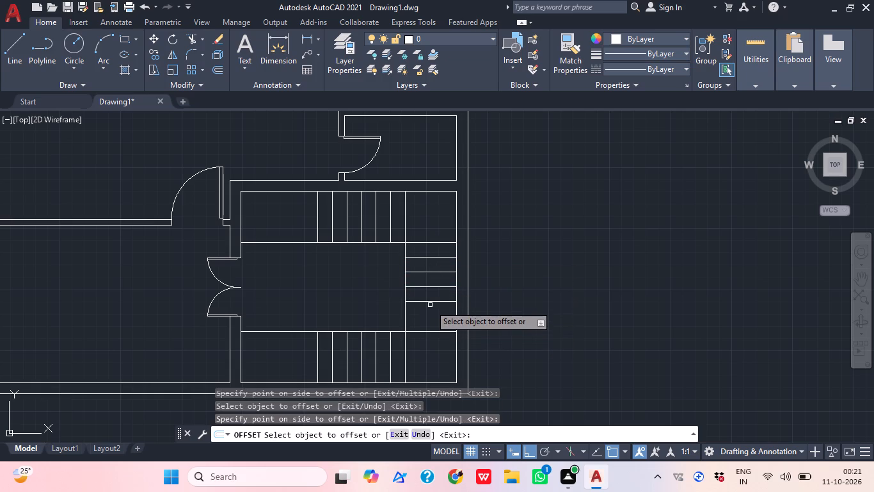
click(430, 302)
click(428, 333)
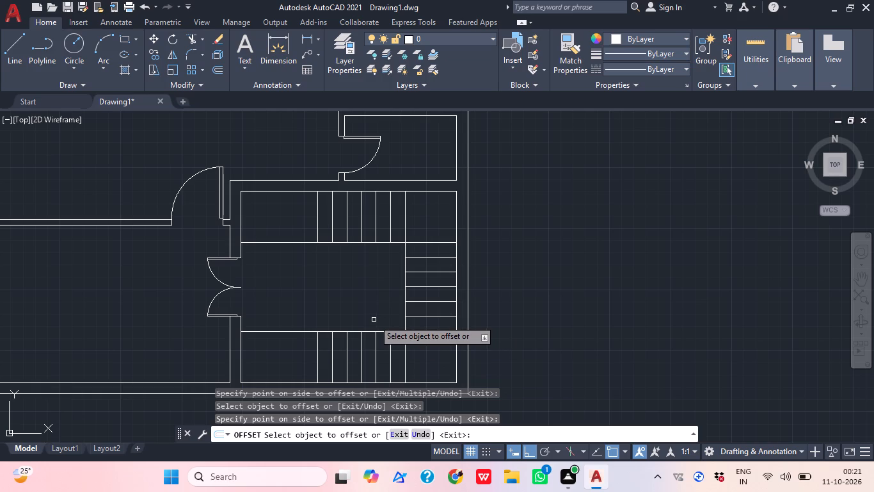
text(re)
key(Escape)
Trim both horizontal flight lines on the double-door side, back to the outermost treads of the upper and lower flights.
text(tr)
key(space)
click(278, 344)
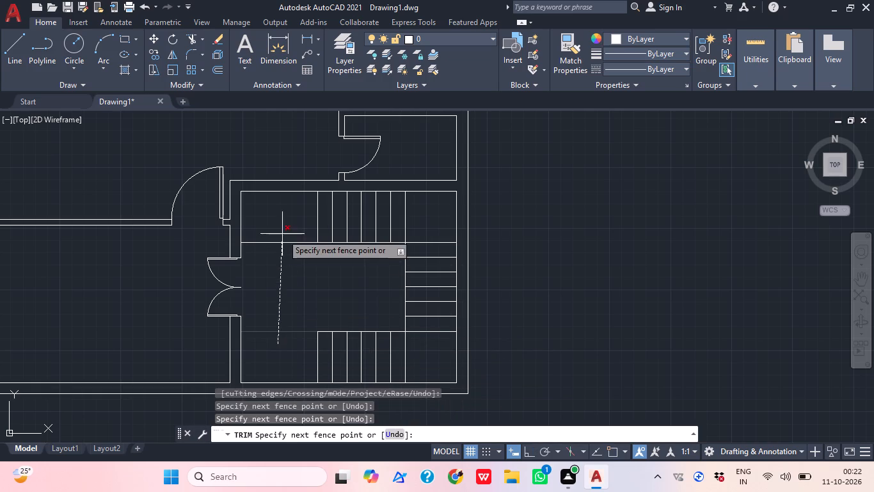
click(282, 234)
scroll(303, 310, down, 1)
middle_drag(303, 311, 283, 318)
key(Escape)
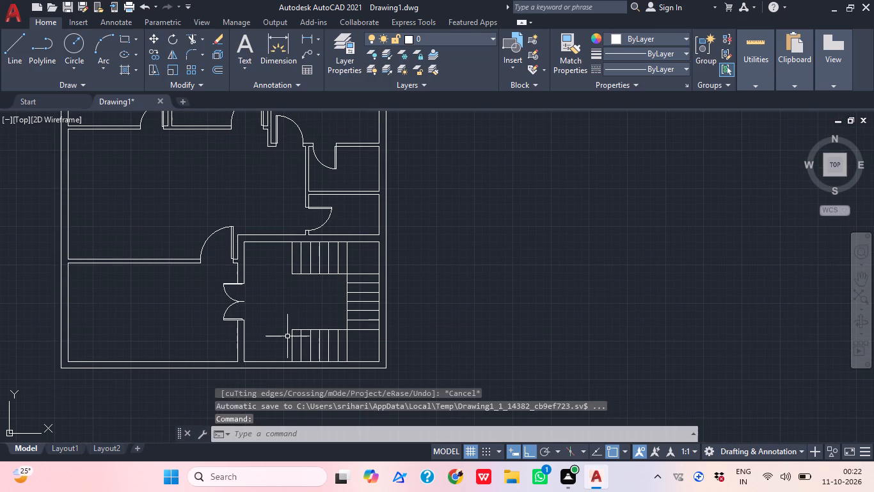
Draw a vertical line about 6'-1" long joining the inner ends of the outermost upper and lower treads, closing the central well.
text(l)
key(space)
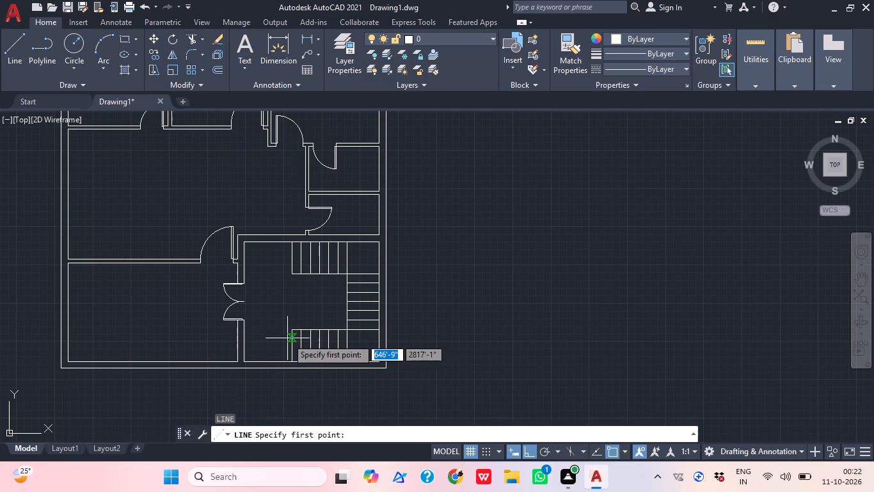
scroll(289, 298, up, 1)
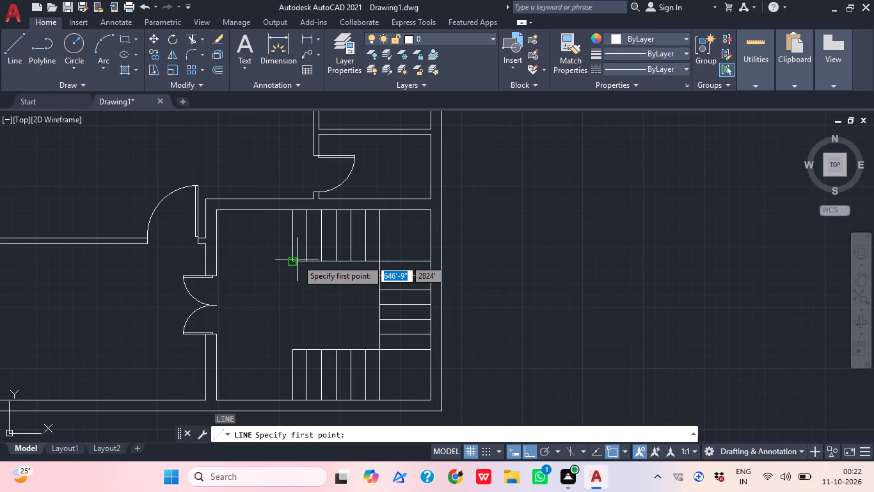
click(296, 259)
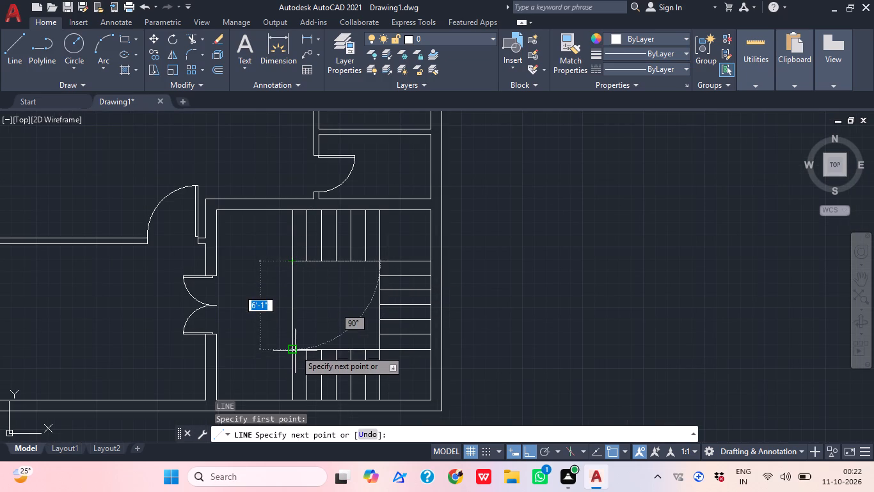
click(295, 347)
key(Escape)
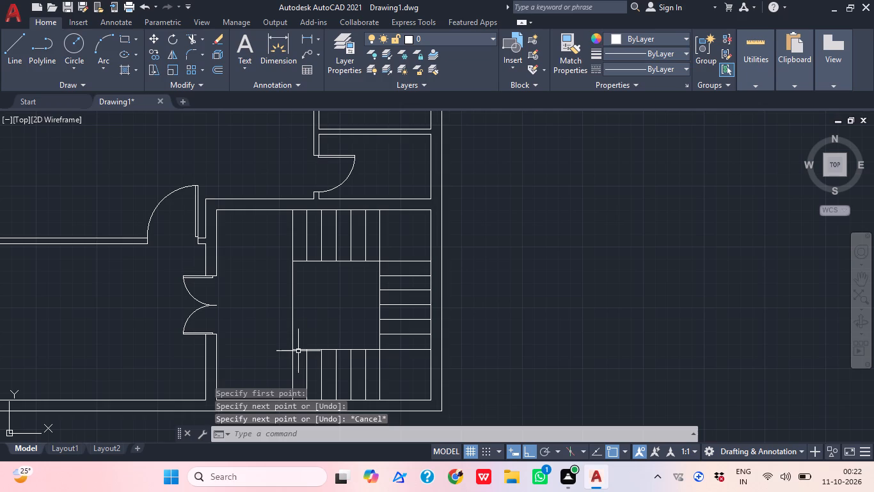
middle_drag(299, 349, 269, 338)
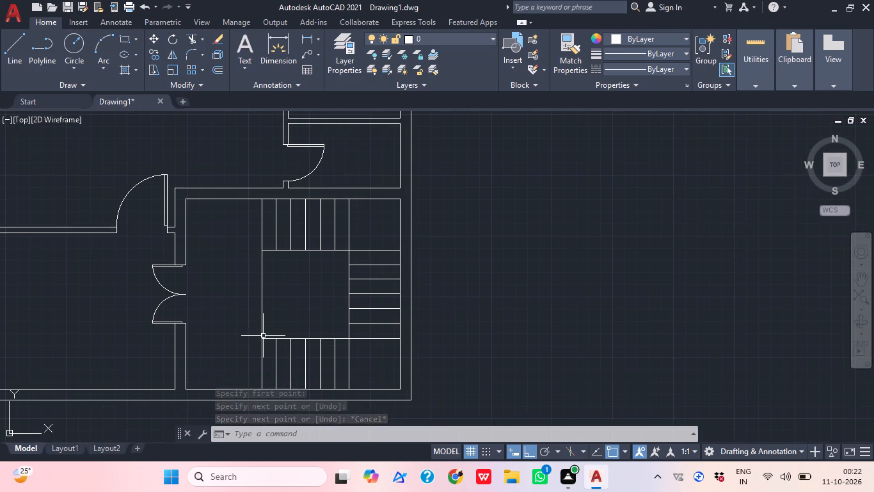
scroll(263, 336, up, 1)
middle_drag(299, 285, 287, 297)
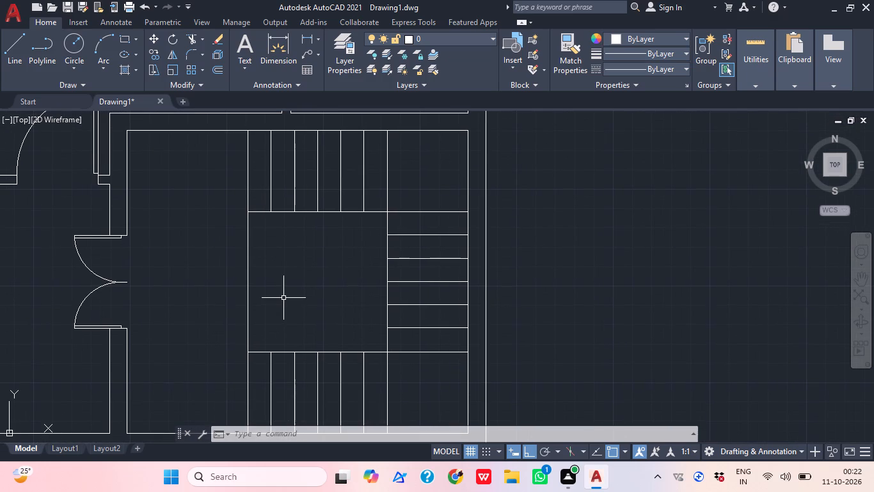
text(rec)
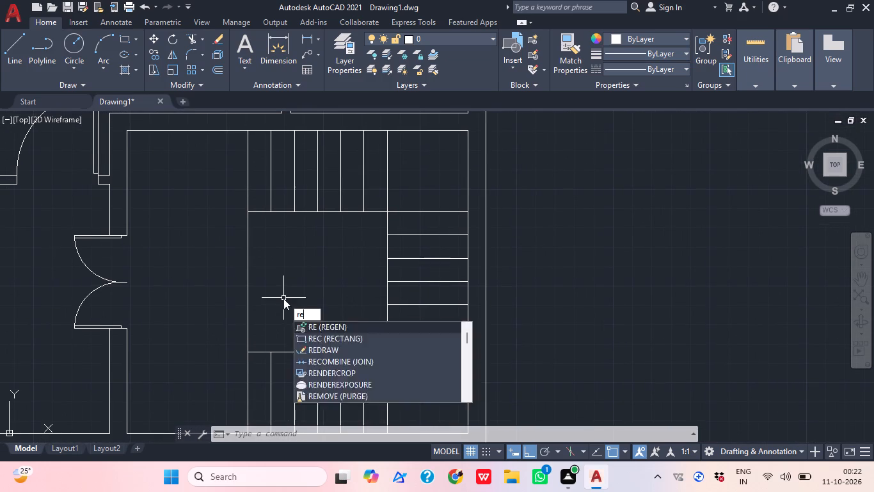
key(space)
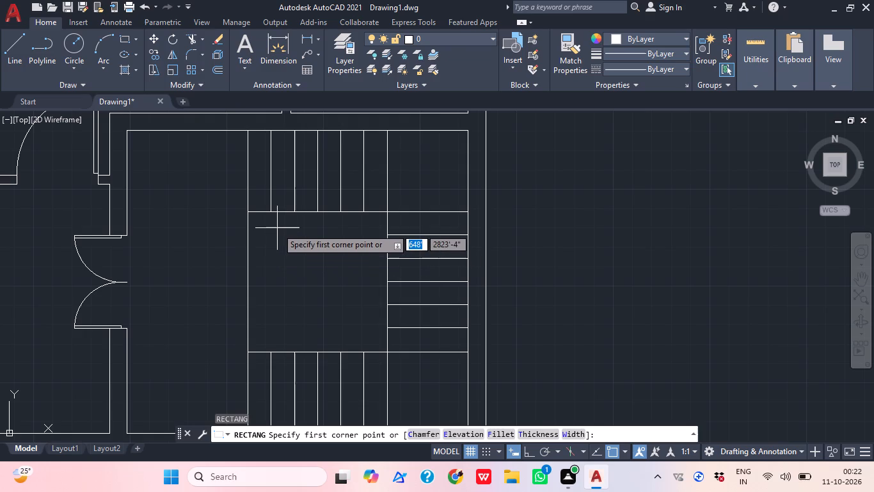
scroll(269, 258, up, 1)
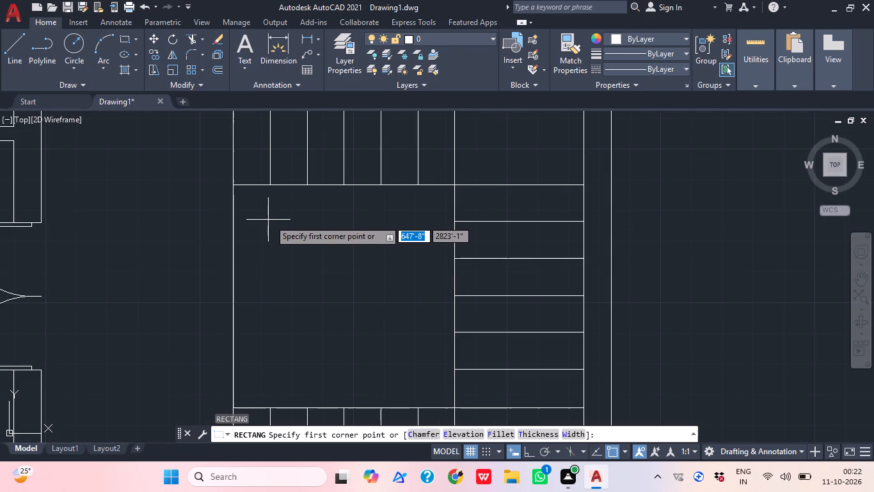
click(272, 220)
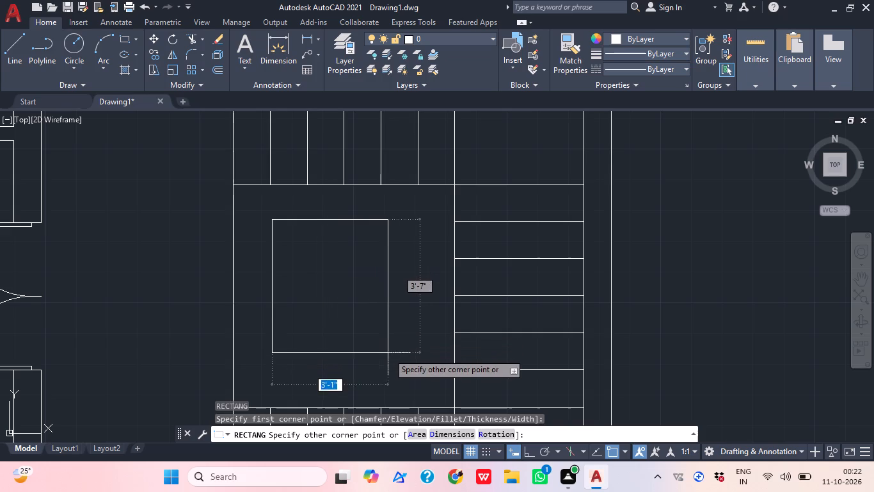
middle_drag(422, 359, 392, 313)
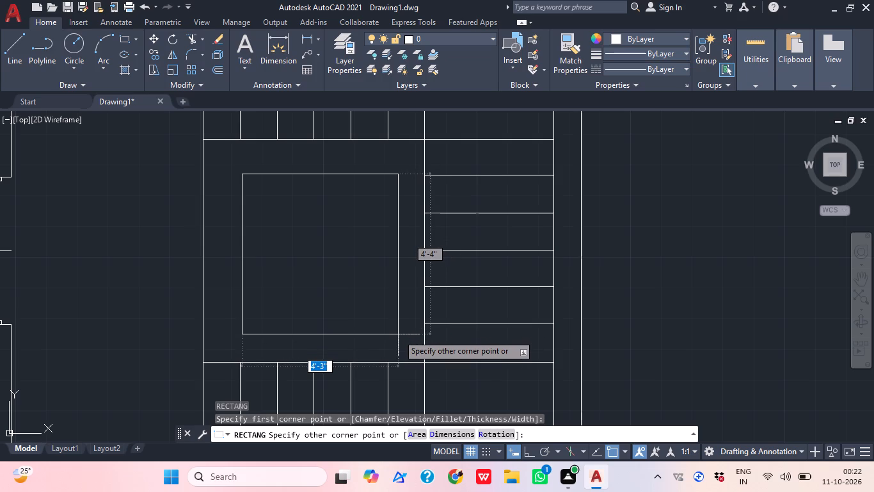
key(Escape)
Draw a rectangle about 4'-8" wide by 5' high inside the central stair well, closer to the right-hand flight.
text(rec)
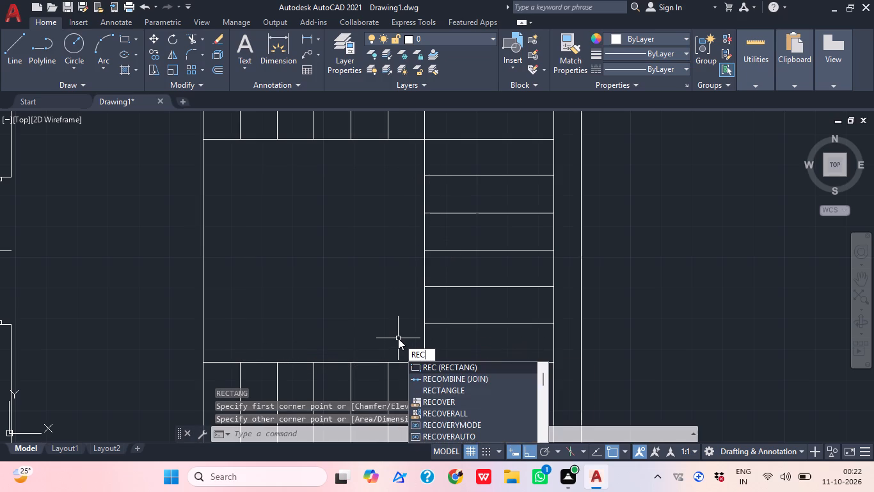
key(space)
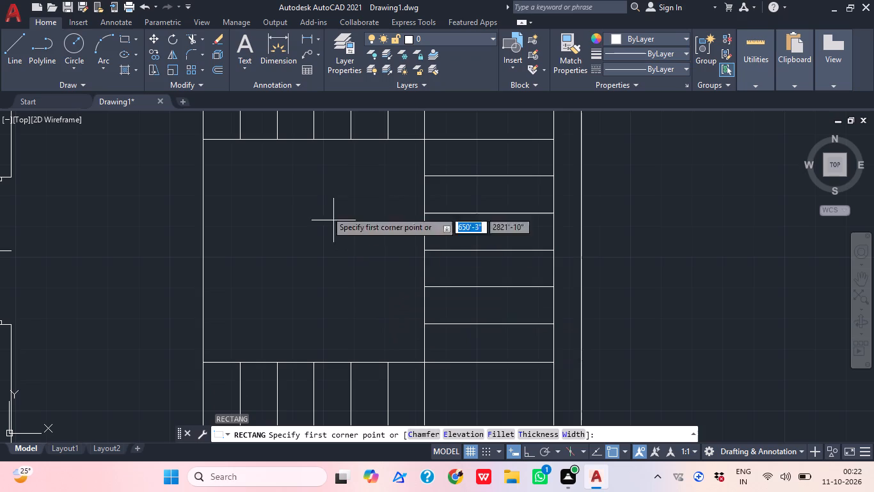
click(241, 156)
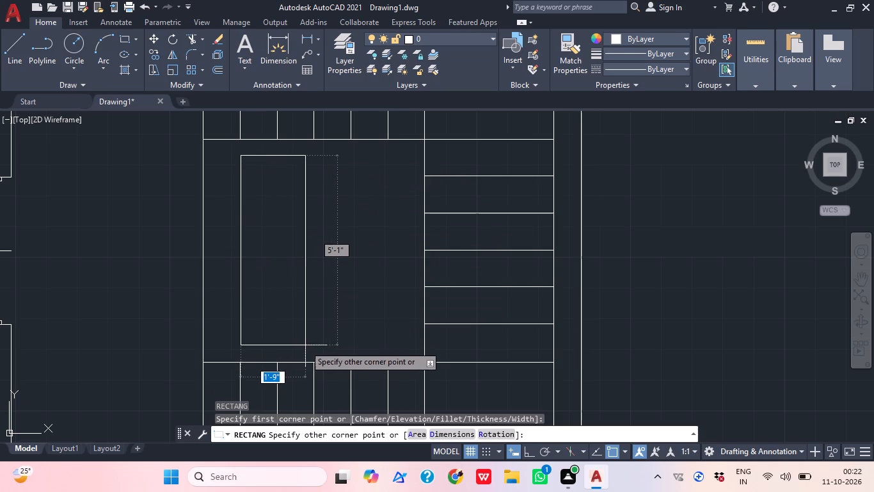
click(412, 341)
Draw a second rectangle about 3'-3" by 4'-4" inside the first, leaving a wider gap on the right-hand flight side.
middle_drag(353, 302, 353, 306)
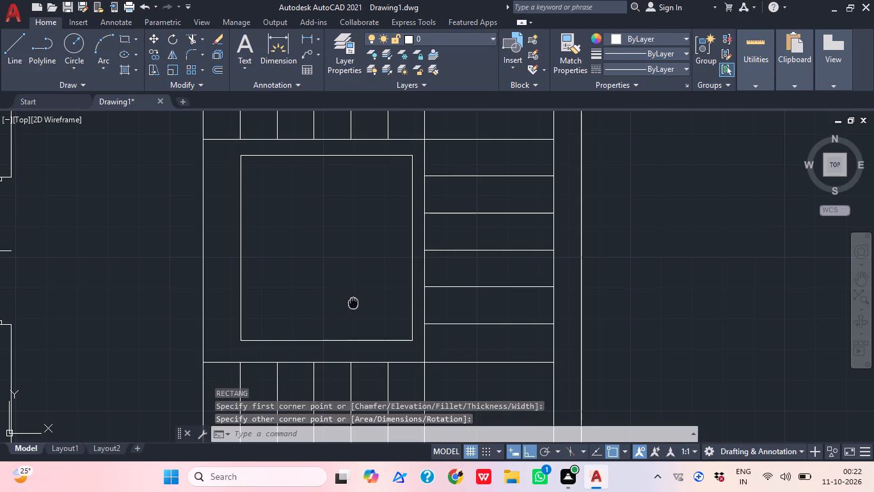
middle_drag(353, 306, 330, 344)
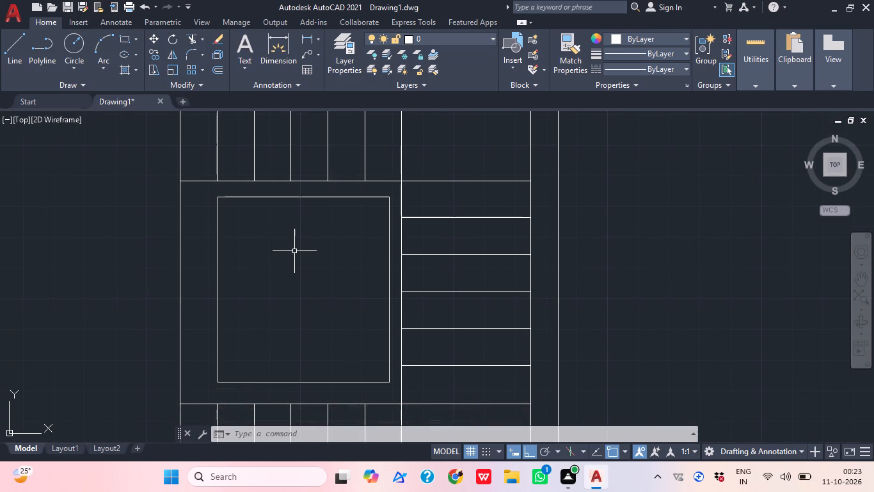
text(re)
text(c)
key(space)
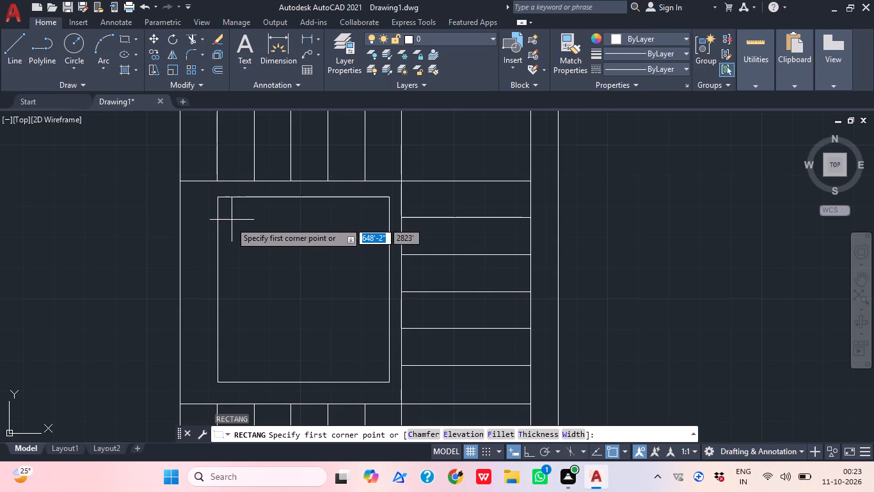
scroll(230, 222, up, 1)
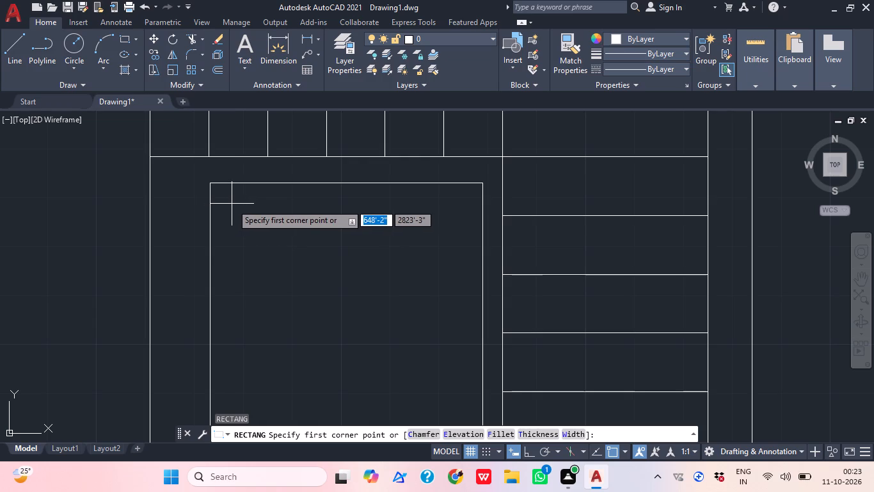
click(232, 204)
scroll(247, 249, down, 1)
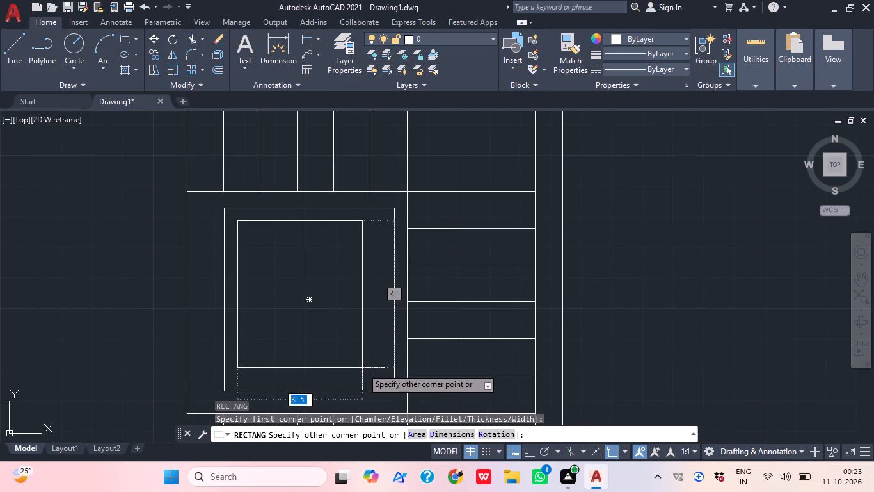
scroll(361, 363, up, 1)
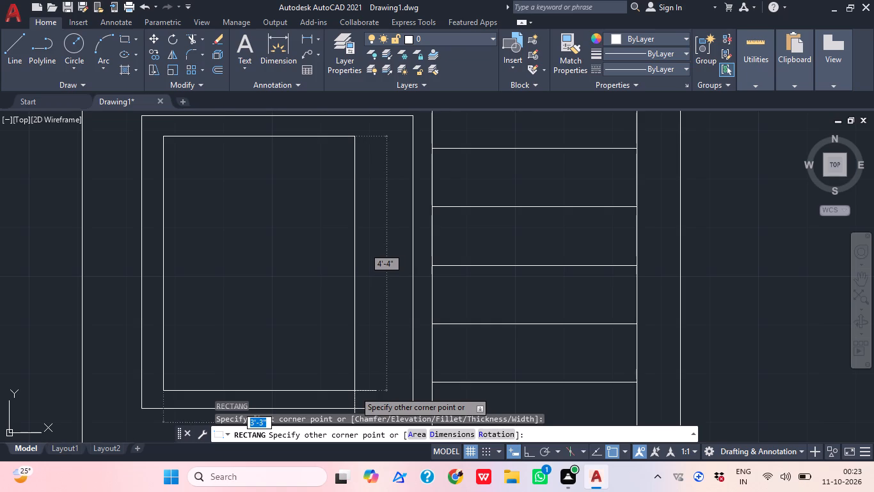
click(354, 391)
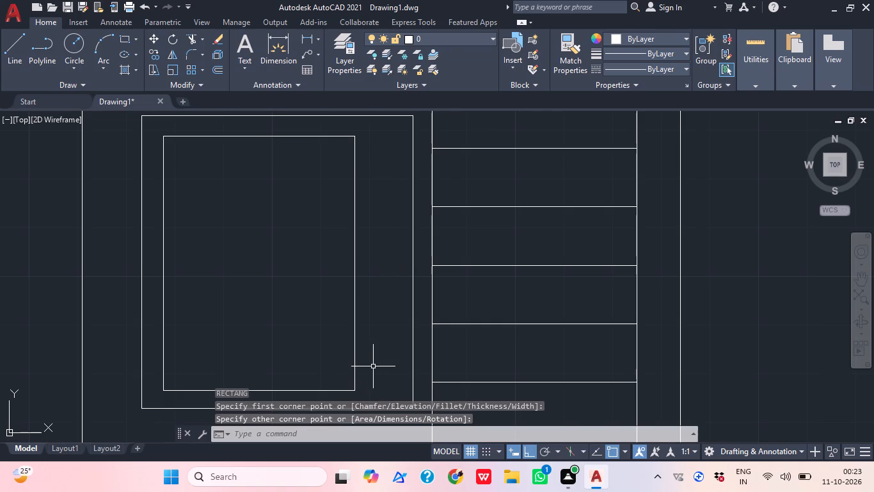
Draw a narrow upright rectangle about 4" by 1'-11" in the gap between the inner and outer rectangles' right sides.
text(rec)
key(space)
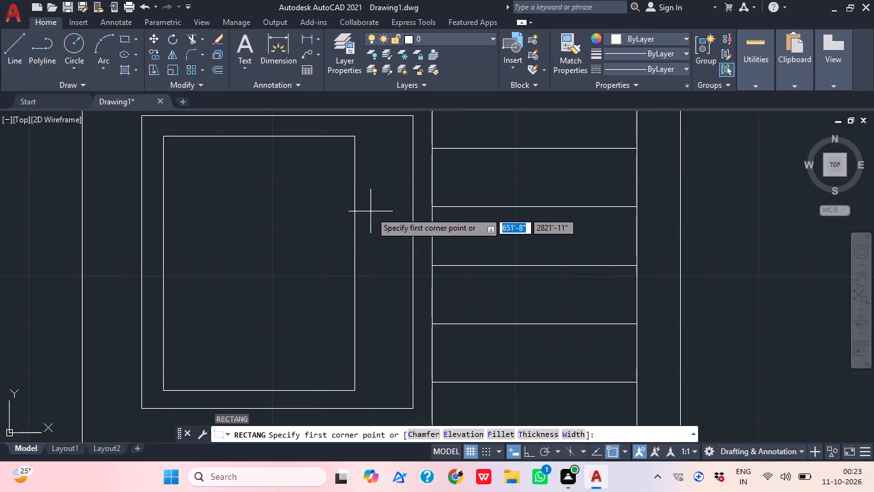
click(370, 211)
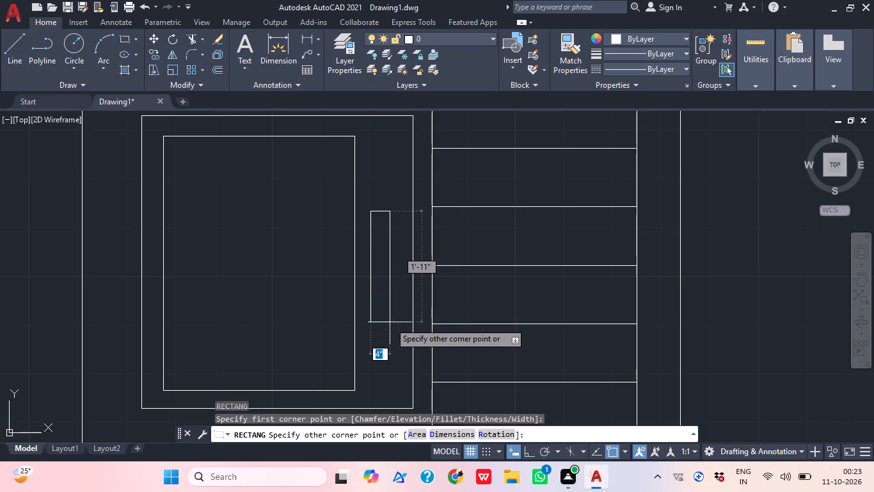
click(390, 322)
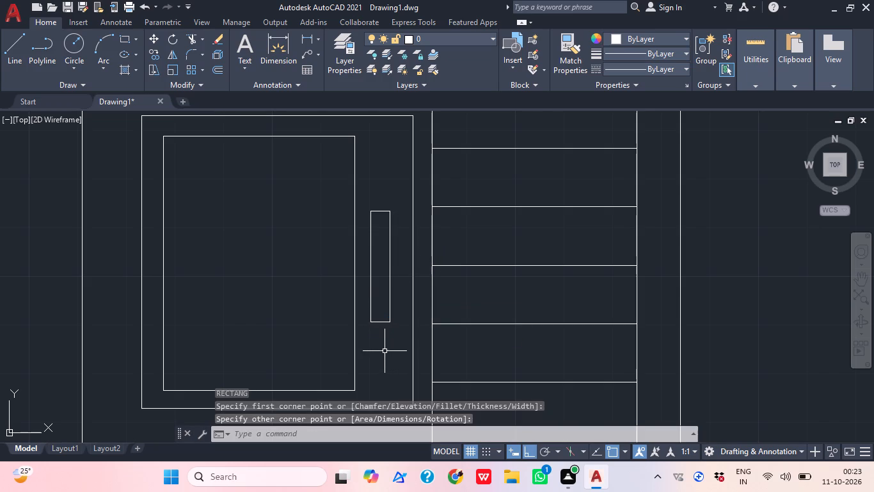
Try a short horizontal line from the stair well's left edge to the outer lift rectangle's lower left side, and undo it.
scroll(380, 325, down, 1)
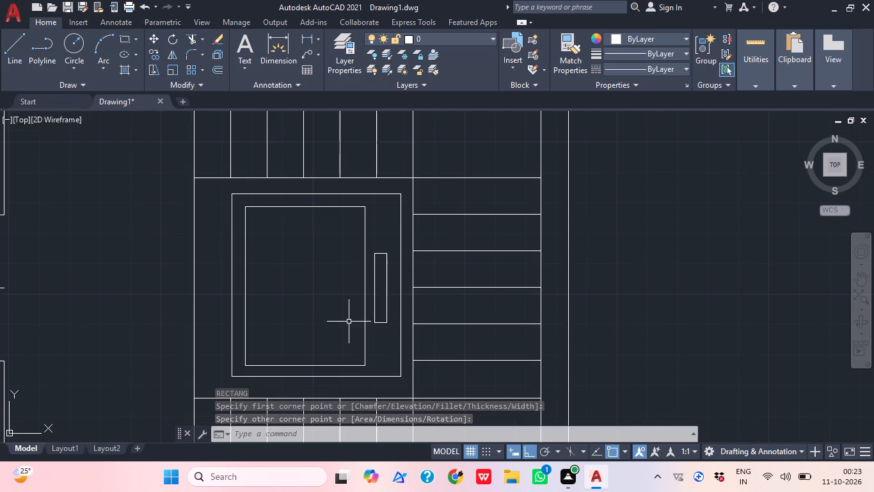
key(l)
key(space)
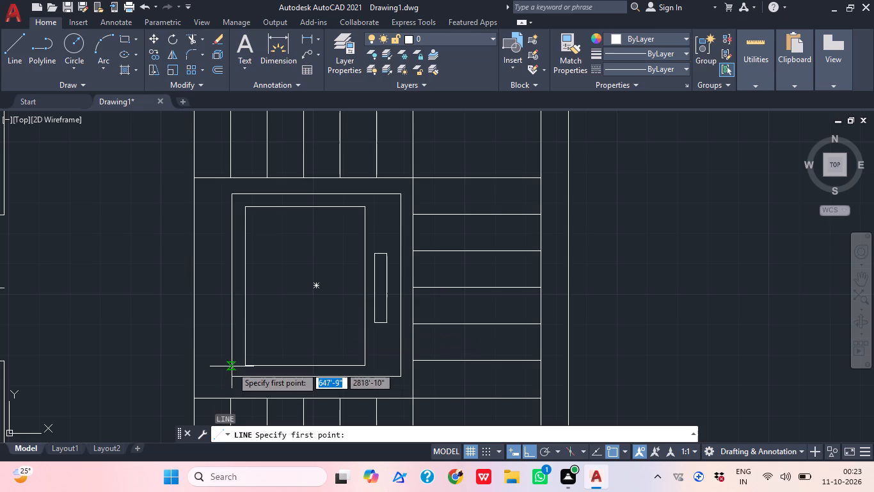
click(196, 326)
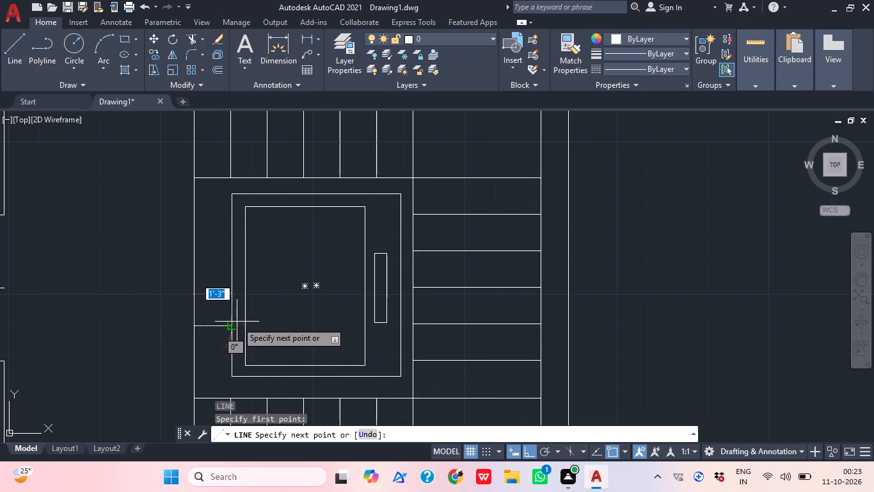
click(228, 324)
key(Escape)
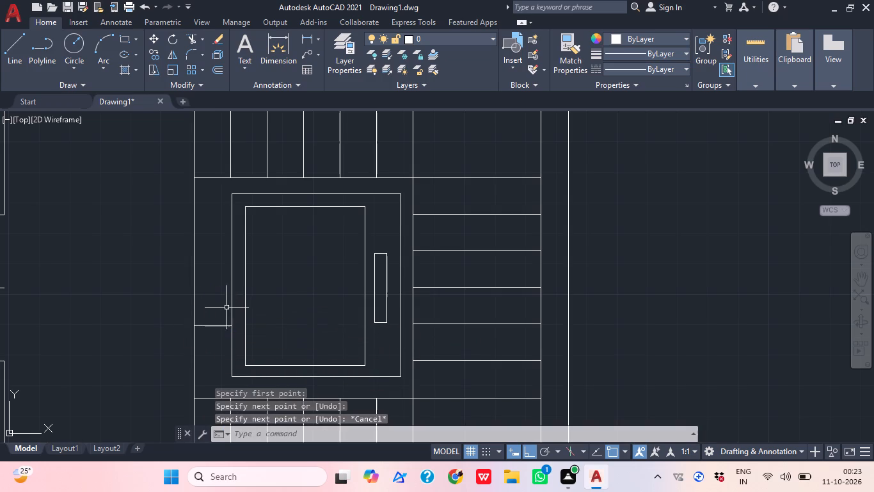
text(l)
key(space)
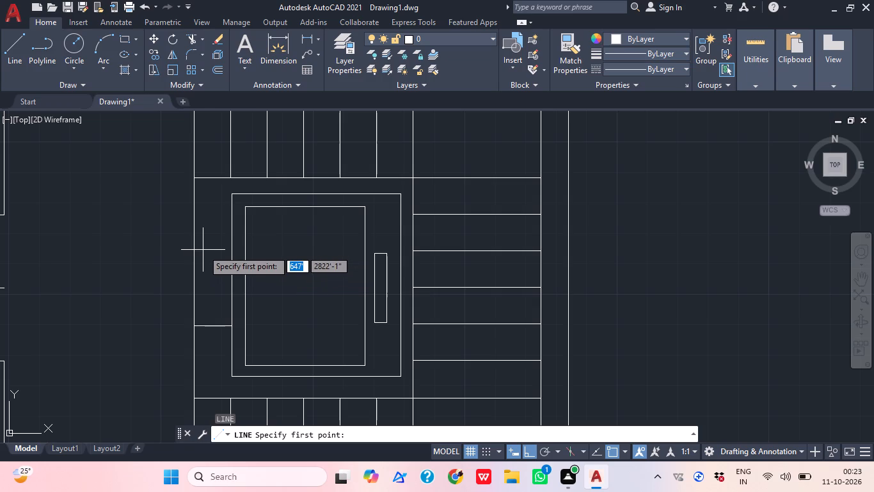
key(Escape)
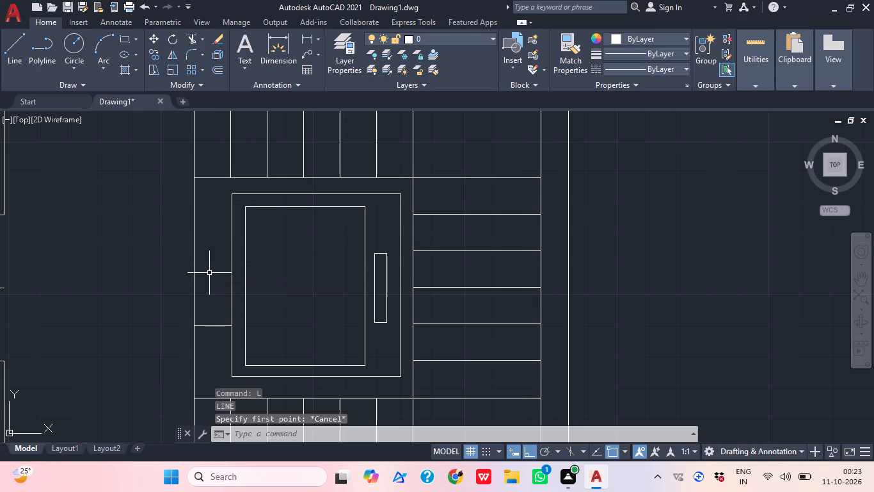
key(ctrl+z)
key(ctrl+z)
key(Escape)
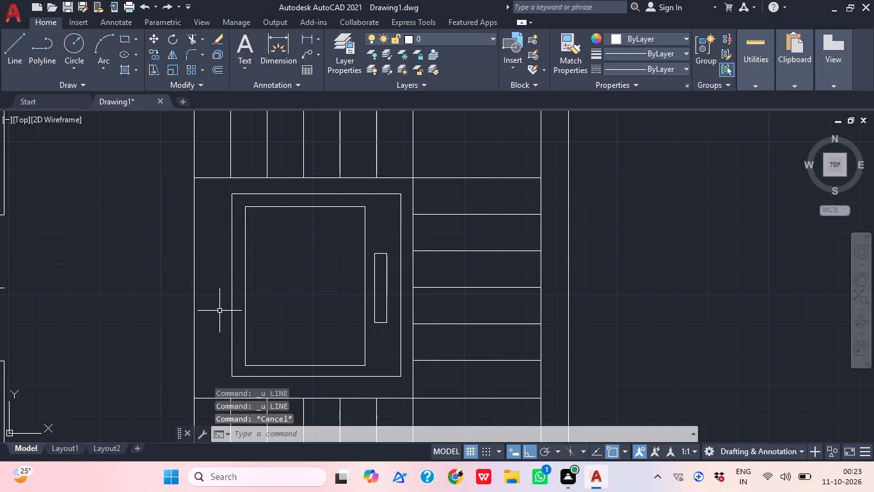
Draw two short horizontal lines, one lower and one upper, joining the stair well's left edge to the outer lift rectangle's left side.
scroll(221, 295, down, 1)
text(l)
key(space)
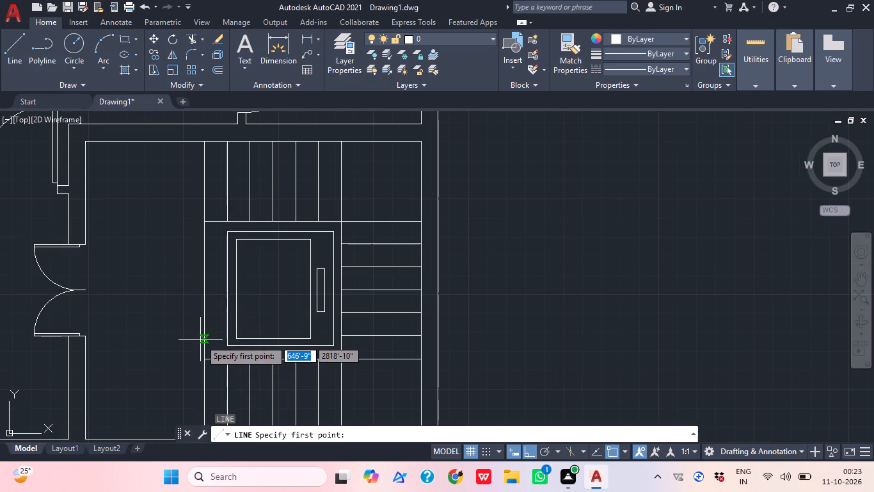
scroll(202, 324, up, 1)
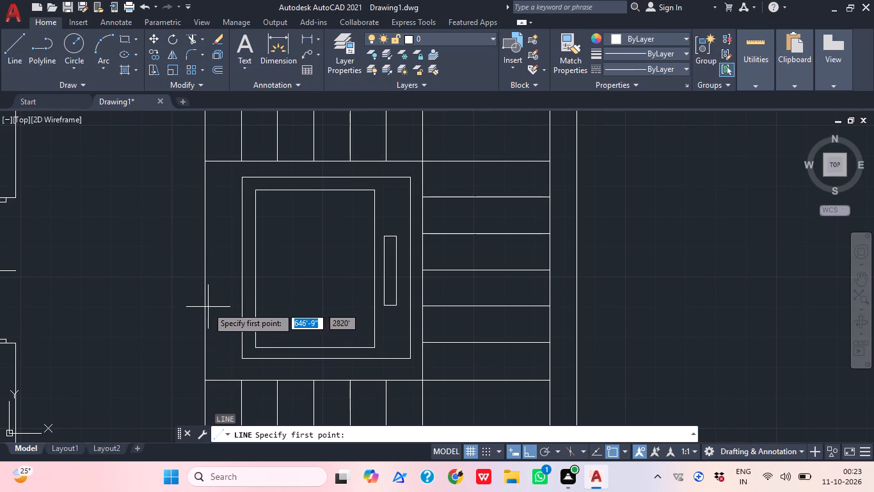
click(207, 307)
click(237, 307)
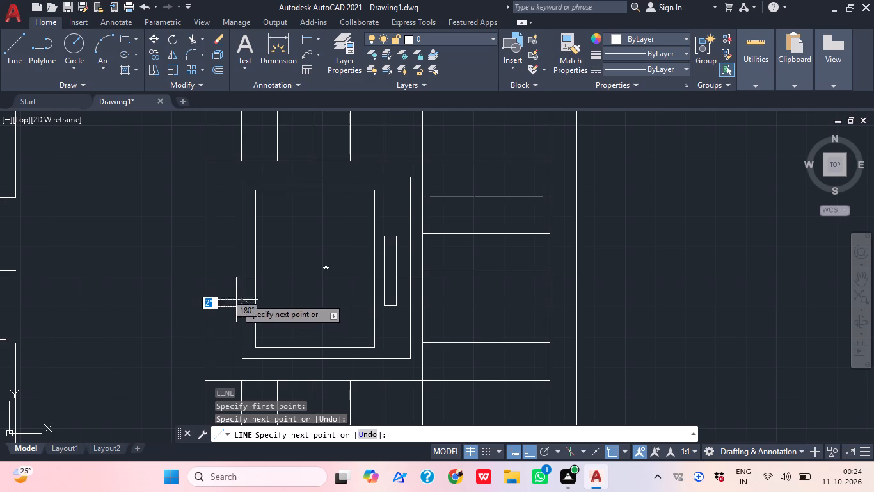
key(Escape)
text(l)
key(space)
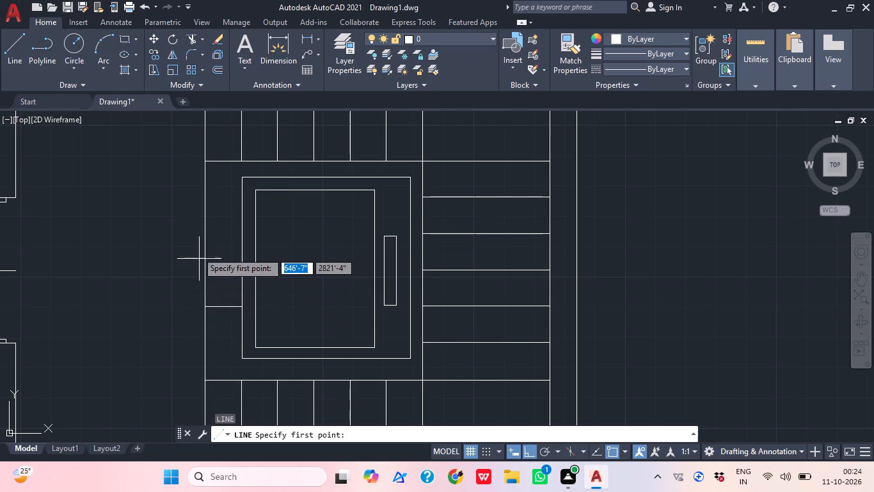
click(205, 223)
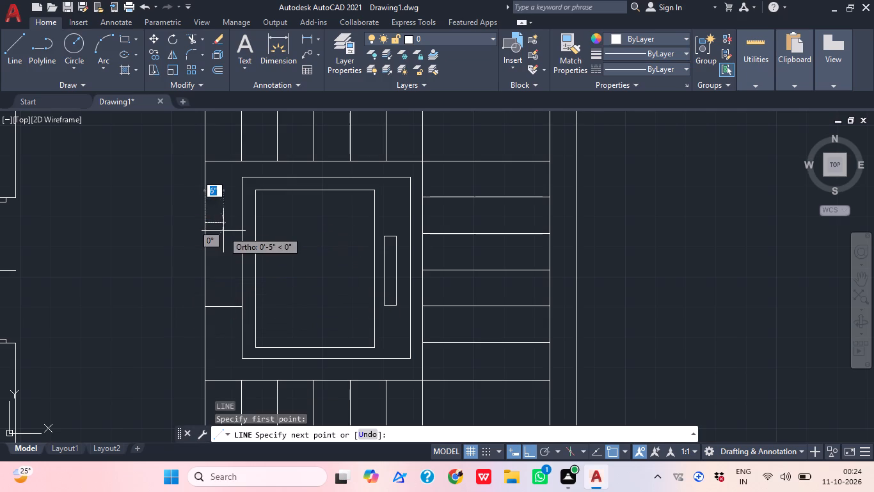
click(240, 222)
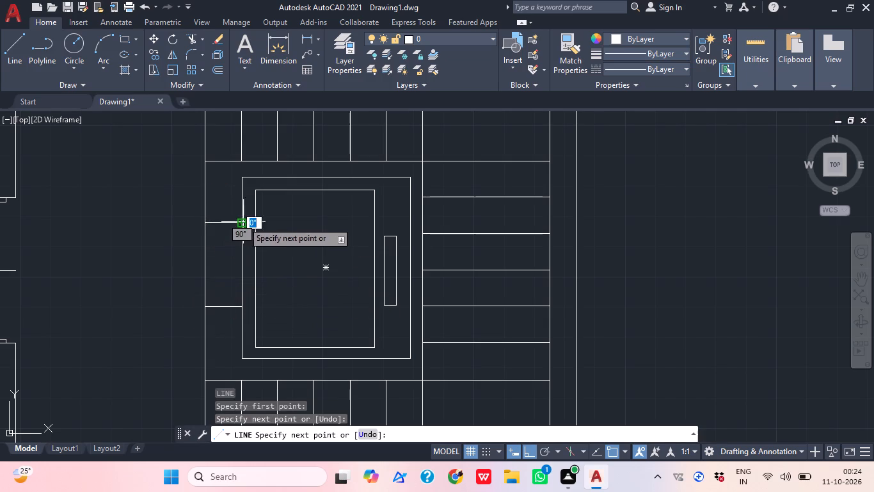
key(Escape)
Examine the staircase and lift well within the plan, along with the adjoining rooms, walls and door openings above them.
scroll(315, 276, down, 1)
middle_drag(315, 270, 291, 292)
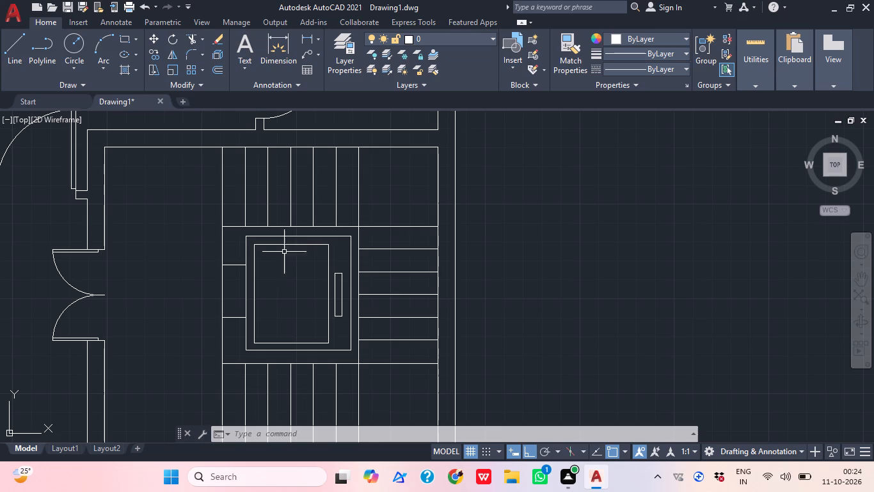
middle_drag(298, 234, 268, 259)
scroll(237, 214, down, 2)
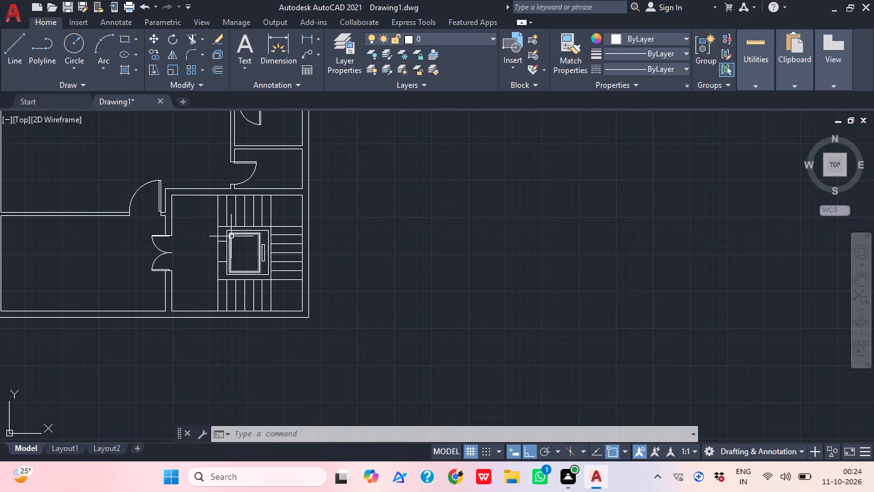
middle_drag(238, 208, 240, 222)
middle_drag(242, 193, 278, 200)
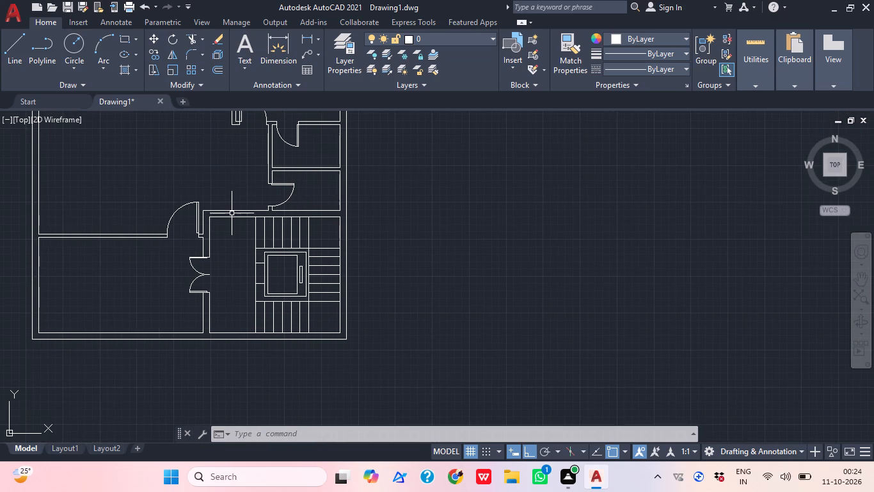
scroll(231, 213, down, 1)
middle_drag(239, 227, 273, 209)
scroll(274, 199, up, 1)
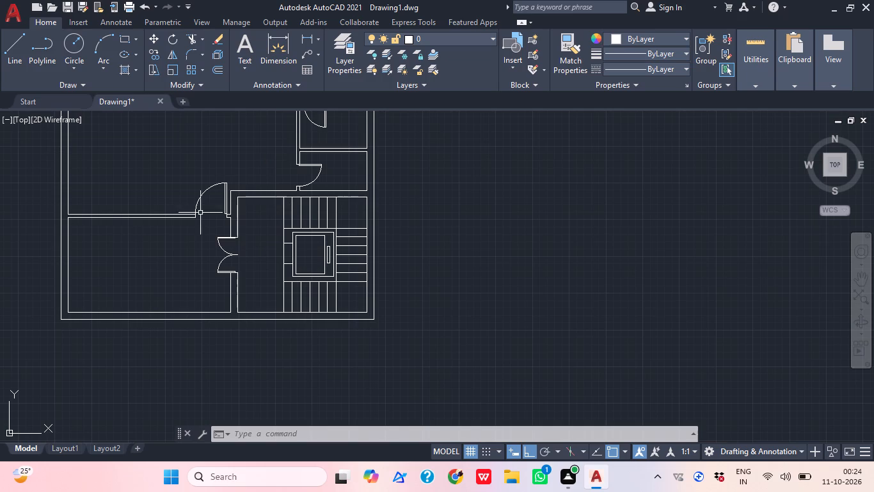
middle_drag(246, 228, 253, 295)
scroll(247, 232, down, 1)
middle_drag(208, 283, 213, 318)
scroll(312, 281, up, 1)
middle_drag(285, 290, 271, 283)
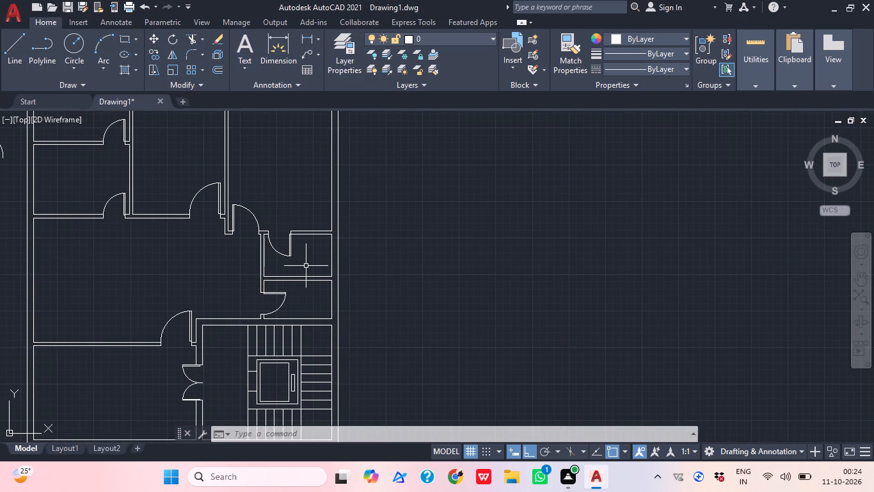
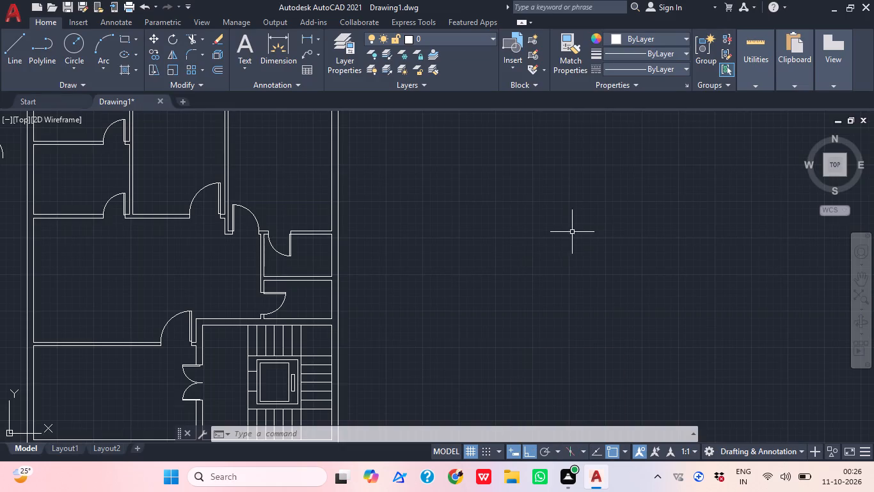
Delete the four spare door blocks lying outside the floor plan's west wall.
scroll(487, 204, down, 1)
middle_drag(484, 217, 484, 235)
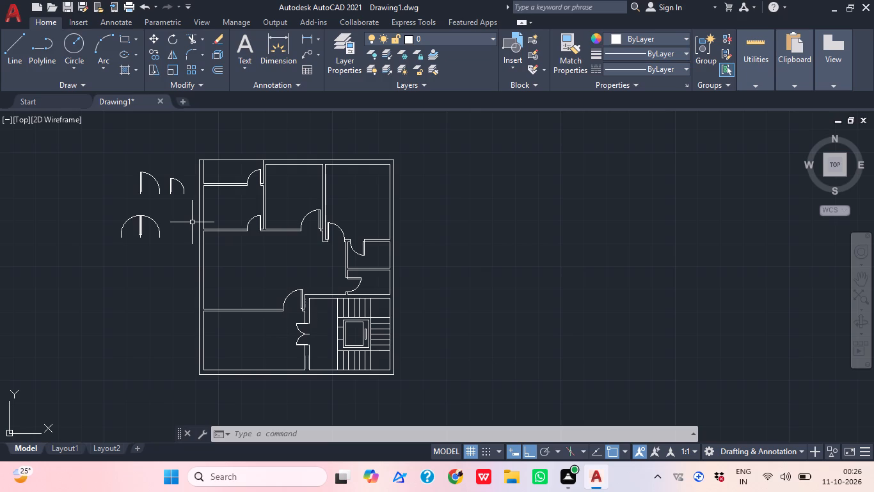
middle_drag(192, 224, 248, 240)
click(236, 283)
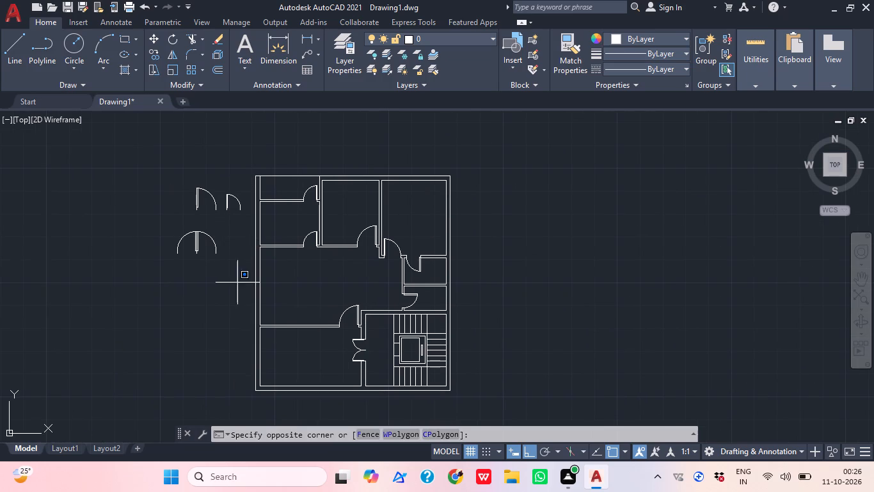
click(170, 138)
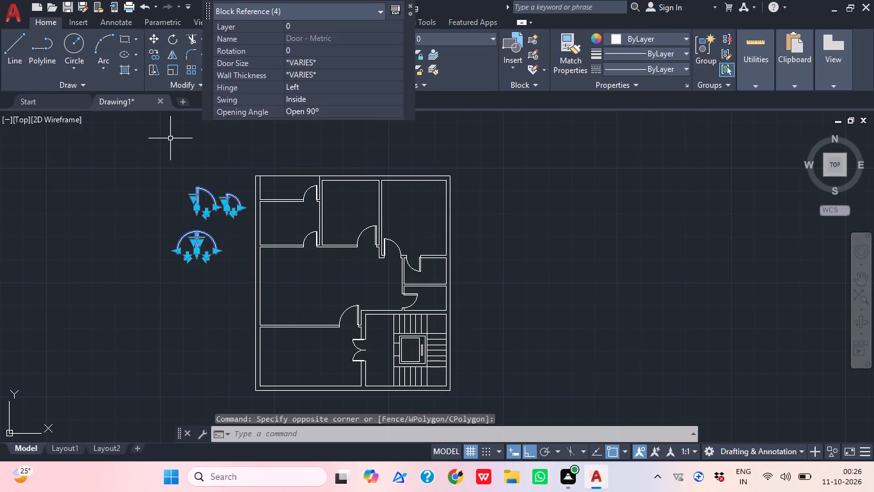
key(Delete)
Insert the Dining Set - 36 x 72 in. block outside the plan, beside the upper part of the east wall.
middle_drag(349, 206, 324, 213)
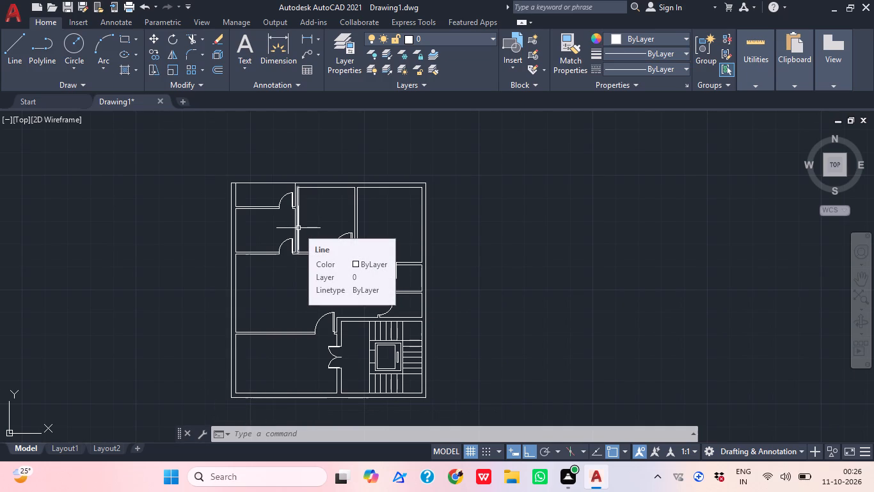
middle_drag(429, 250, 466, 245)
scroll(354, 263, up, 1)
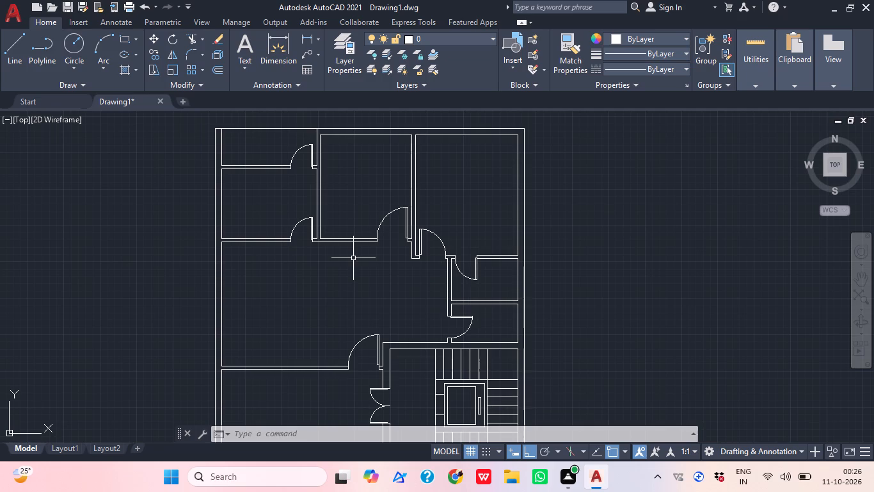
key(i)
key(space)
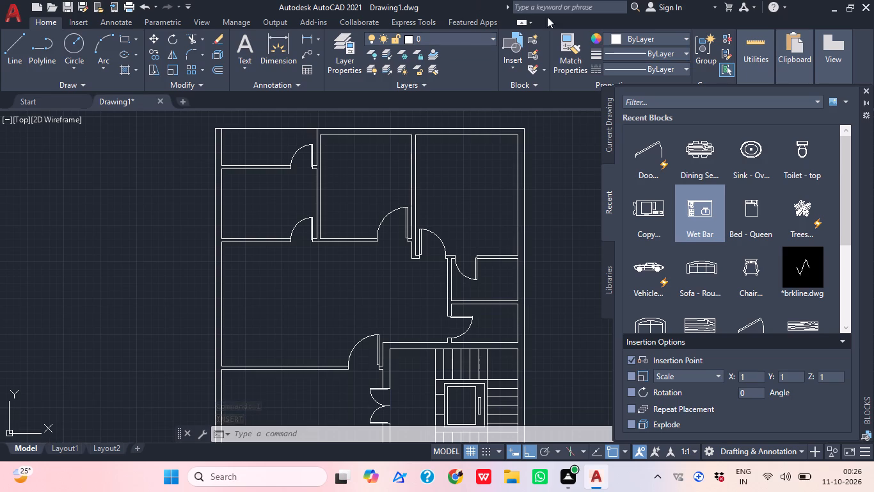
drag(704, 147, 564, 170)
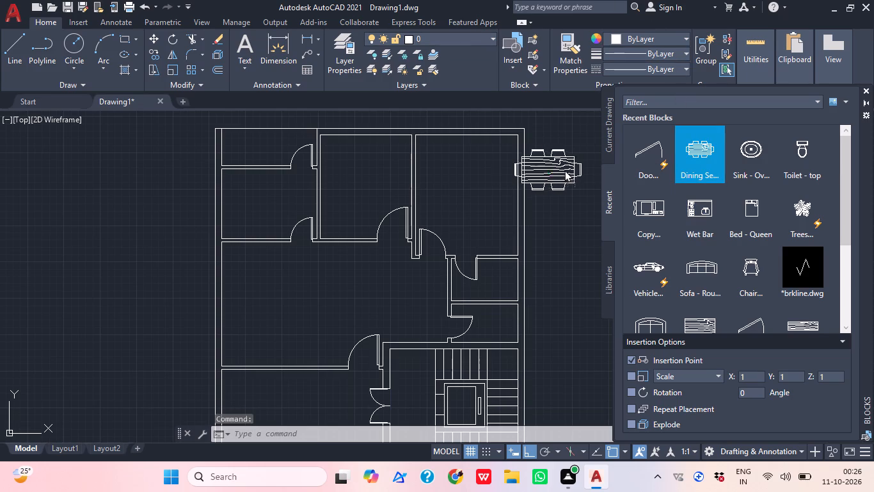
drag(564, 170, 565, 170)
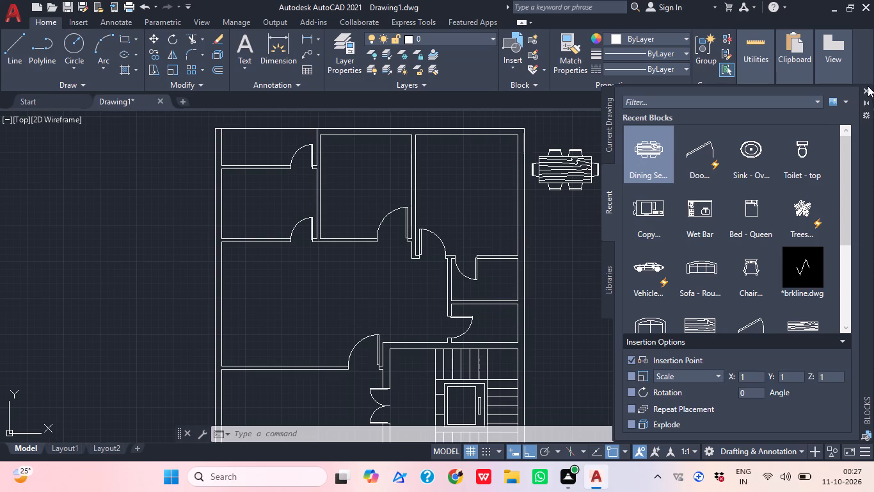
click(868, 90)
Copy the dining set with Ortho off into the large central room, above the door in its south wall.
scroll(644, 174, up, 1)
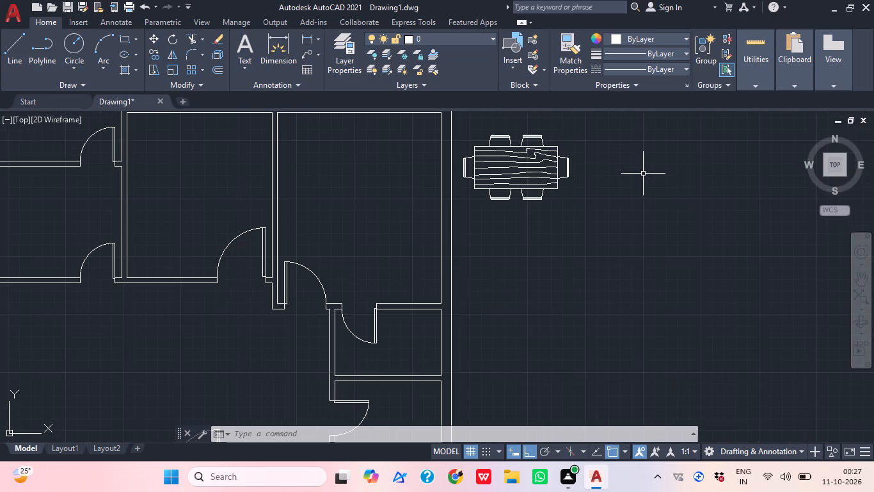
click(562, 181)
click(505, 173)
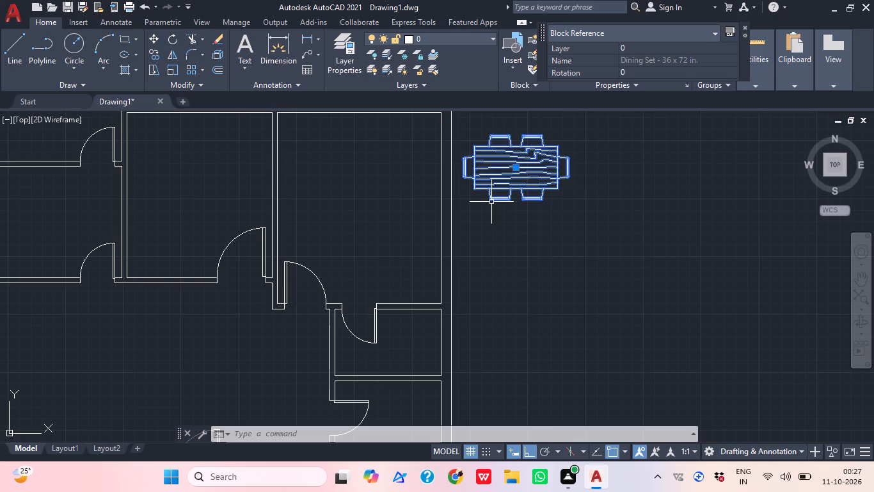
text(co)
key(space)
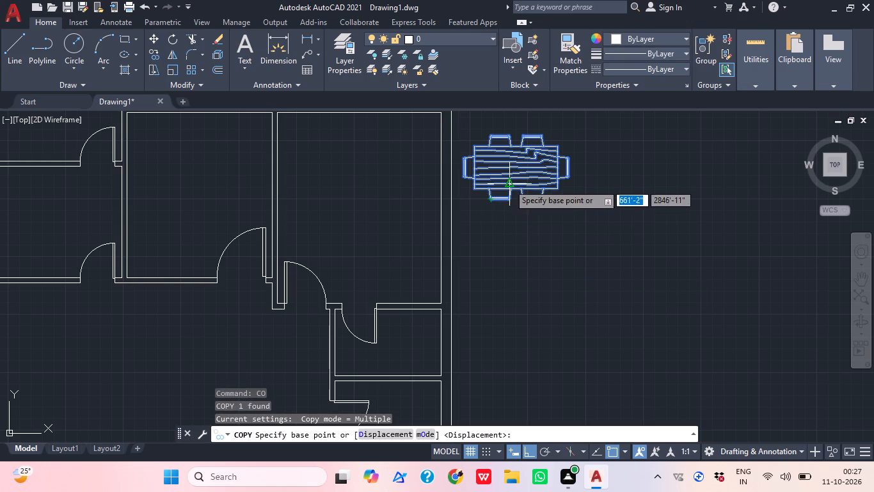
click(509, 183)
scroll(571, 135, down, 2)
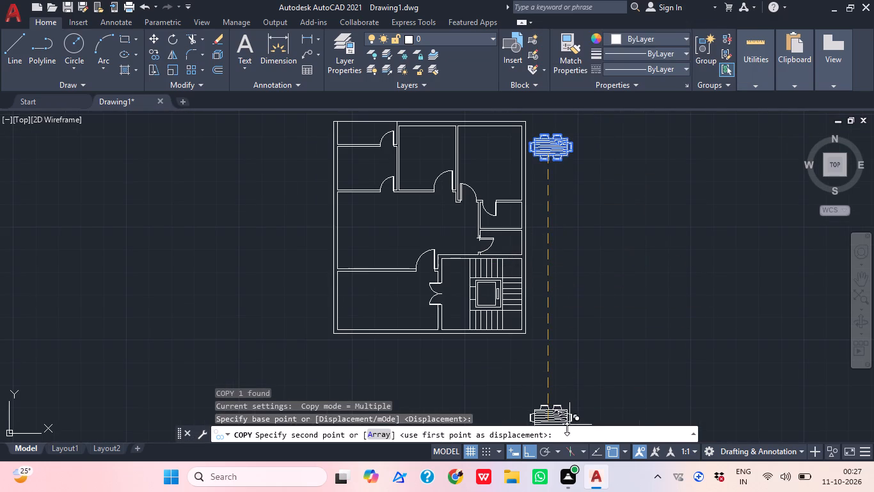
click(530, 458)
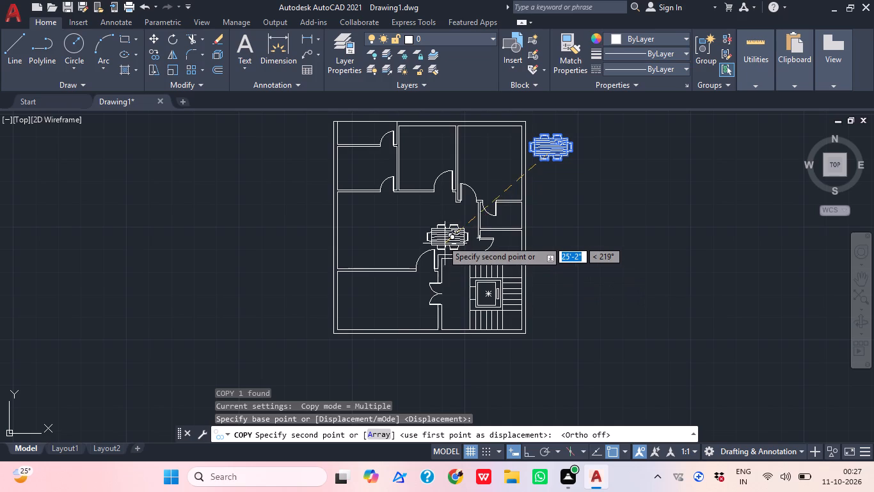
scroll(434, 237, up, 2)
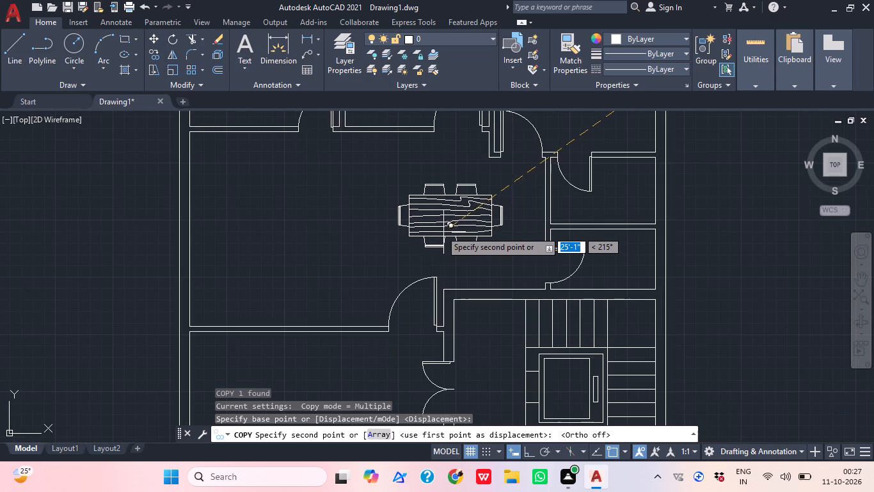
click(441, 231)
middle_drag(526, 254, 466, 275)
scroll(465, 275, up, 1)
key(Escape)
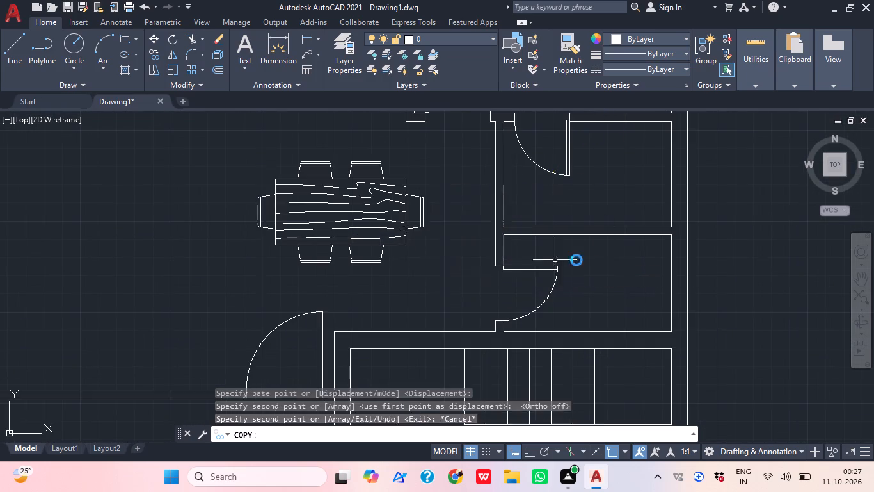
Delete the original dining set outside the east wall.
scroll(578, 260, down, 3)
middle_drag(592, 274, 485, 313)
scroll(494, 288, up, 1)
drag(572, 212, 573, 201)
click(570, 165)
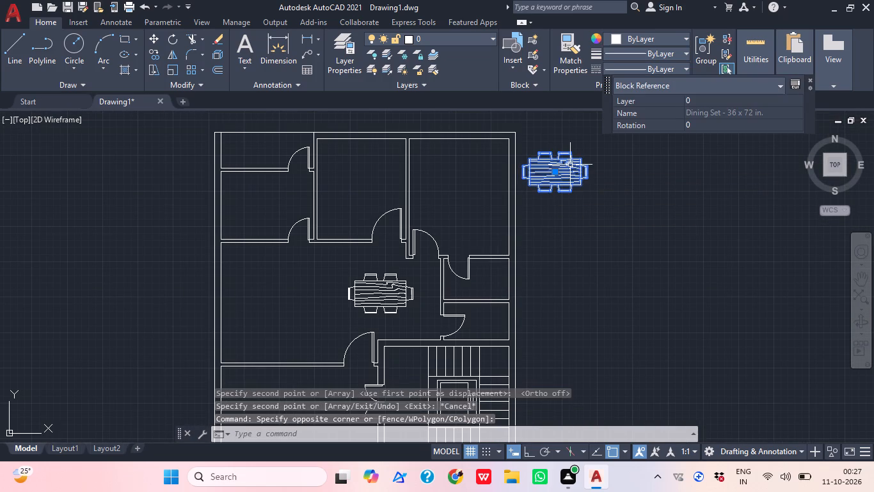
key(Delete)
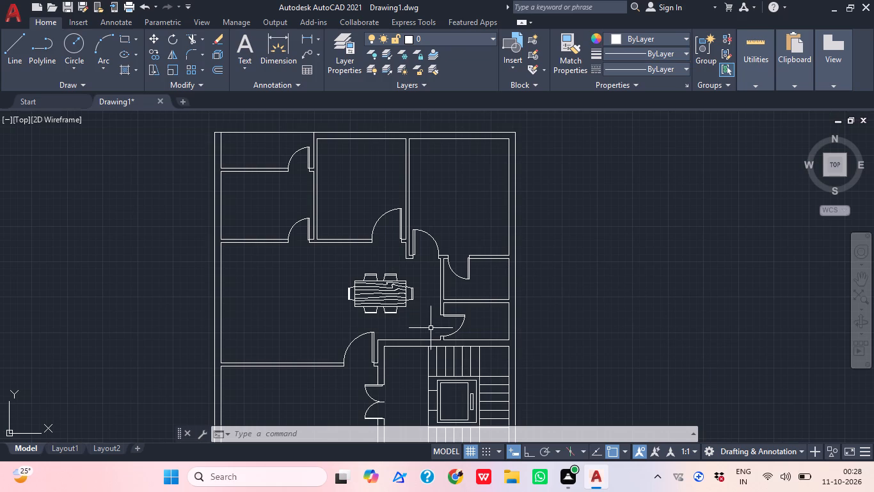
Draw a rectangle about 4" wide and 1'-11" long against the wall east of the dining table, below the bedroom door.
scroll(446, 295, up, 2)
middle_drag(461, 285, 440, 292)
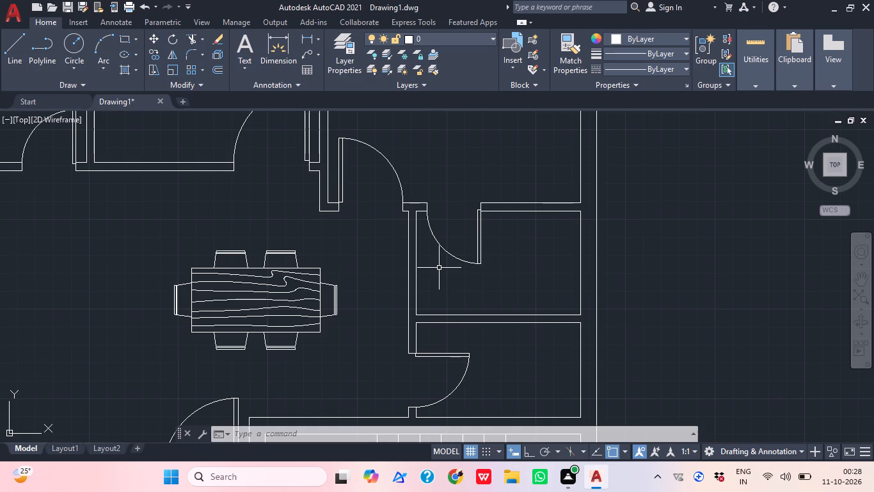
text(rex)
key(BackSpace)
text(c)
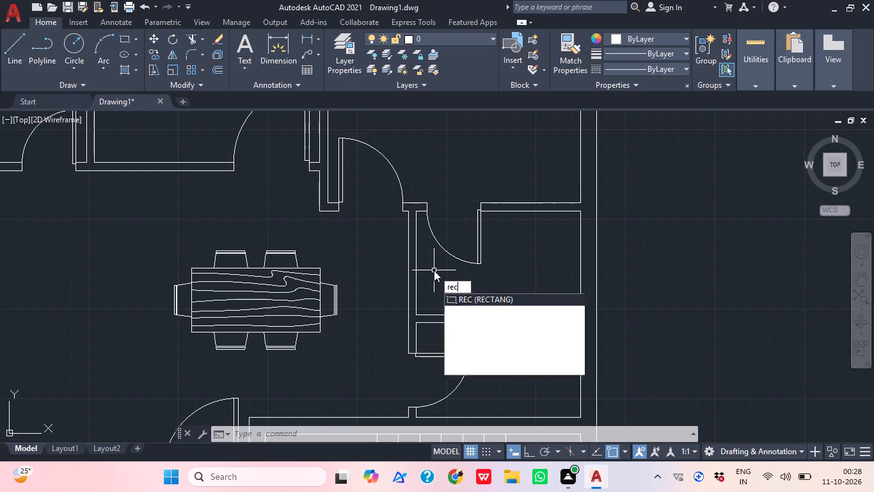
key(space)
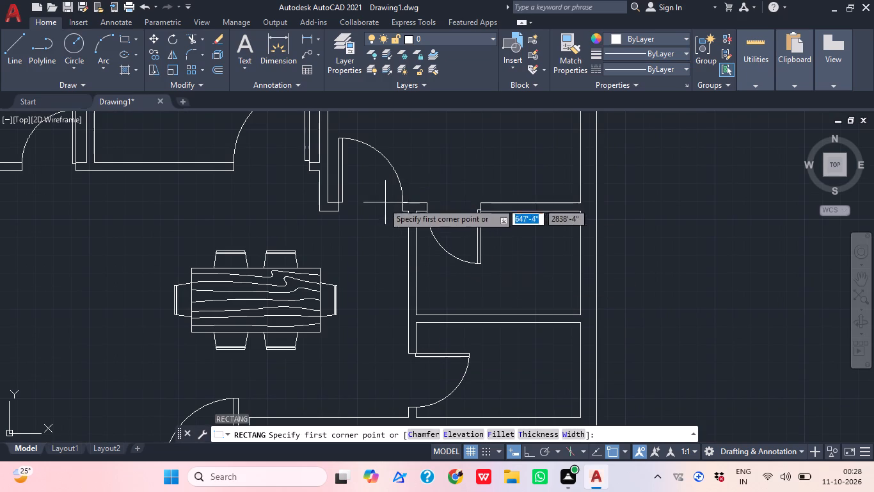
scroll(383, 238, up, 3)
middle_drag(415, 237, 386, 240)
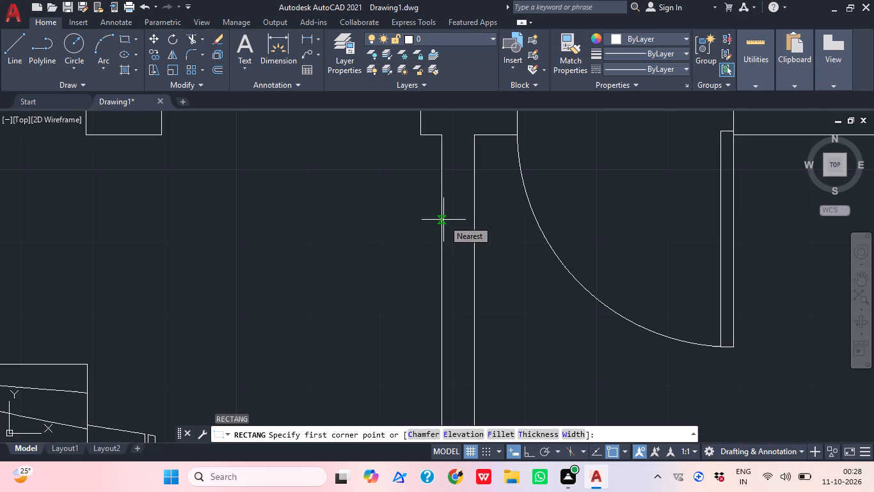
click(441, 220)
scroll(404, 259, down, 2)
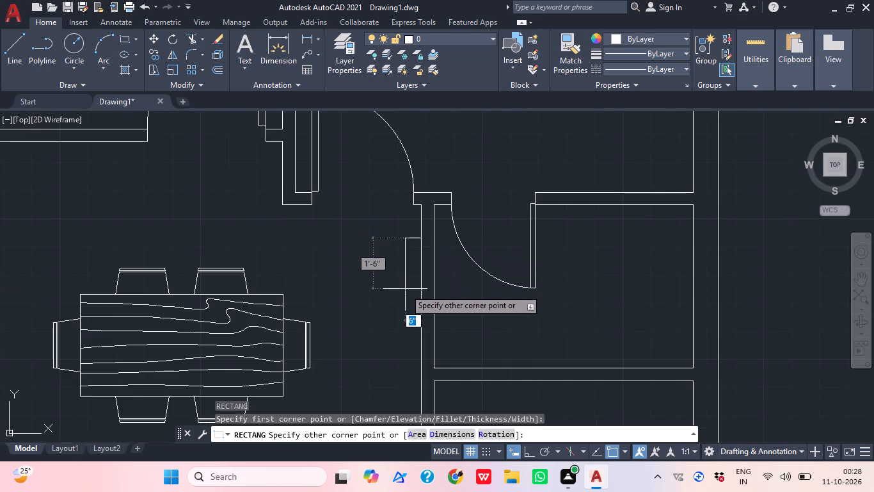
scroll(406, 289, up, 1)
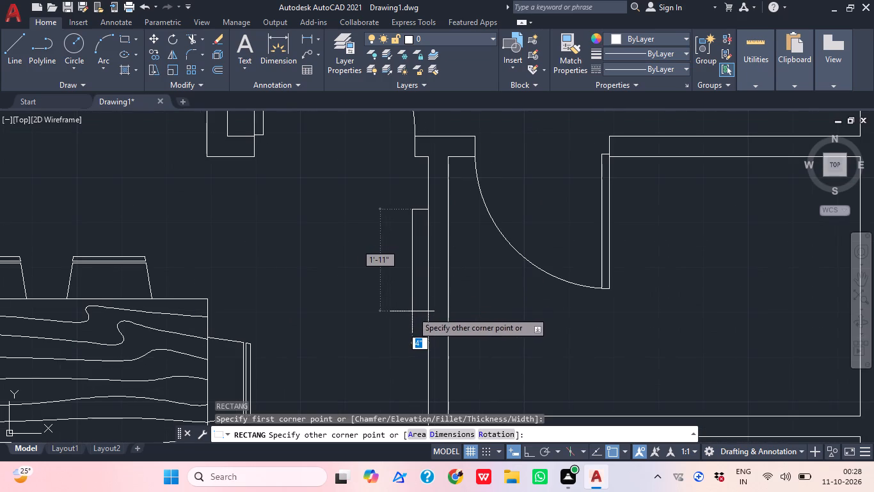
click(412, 311)
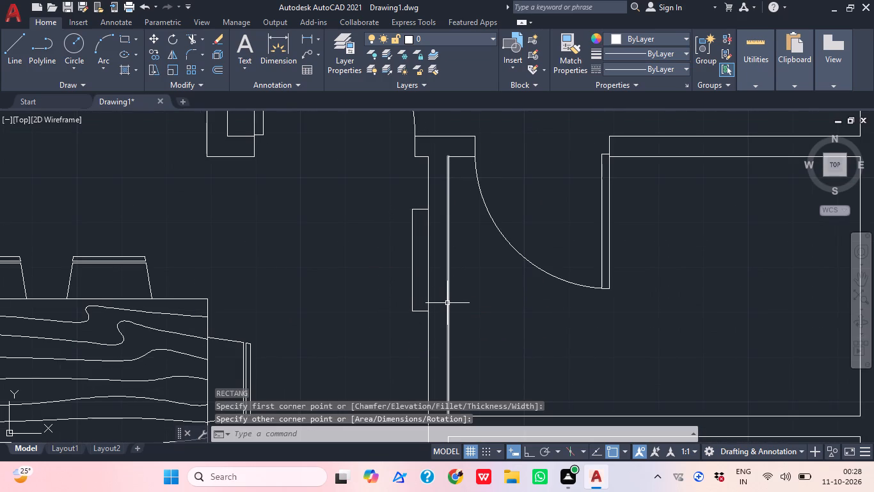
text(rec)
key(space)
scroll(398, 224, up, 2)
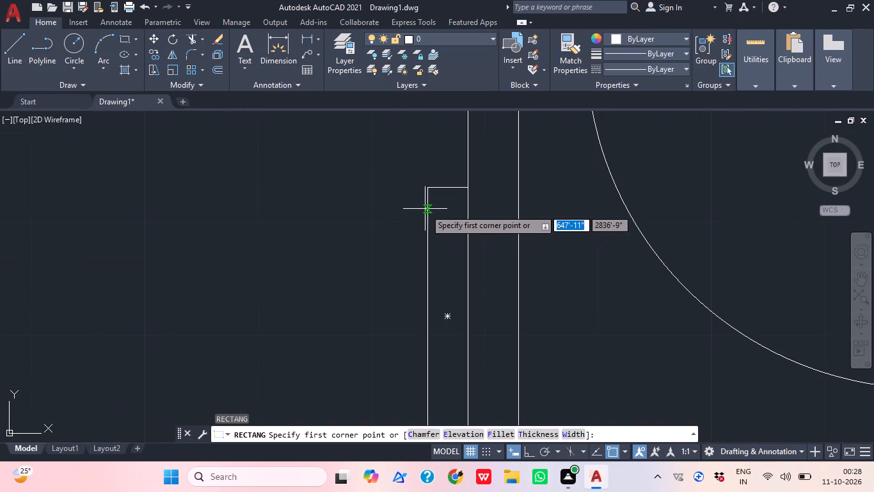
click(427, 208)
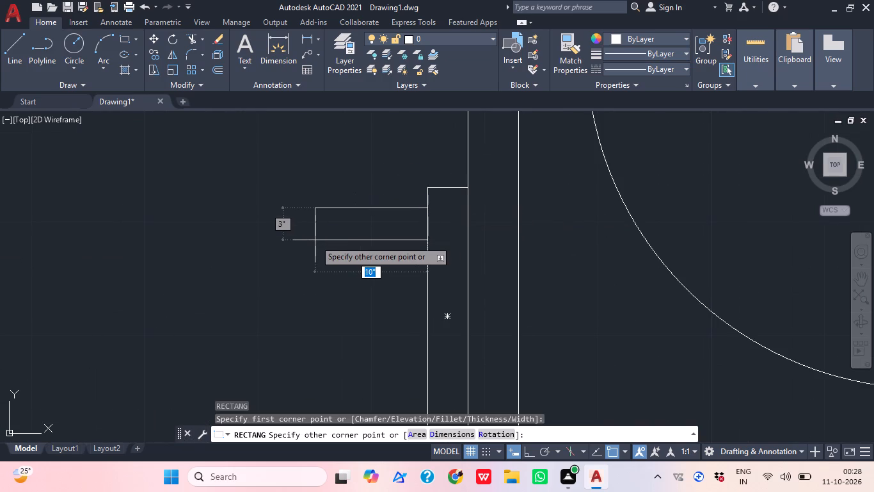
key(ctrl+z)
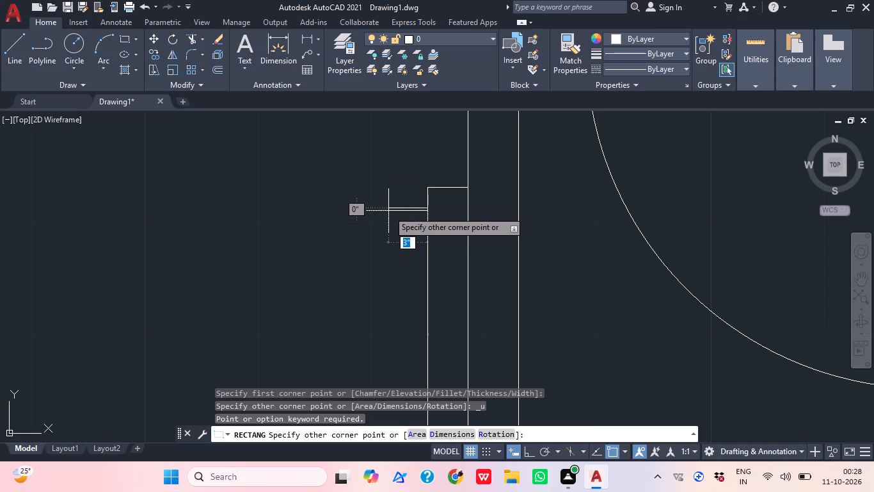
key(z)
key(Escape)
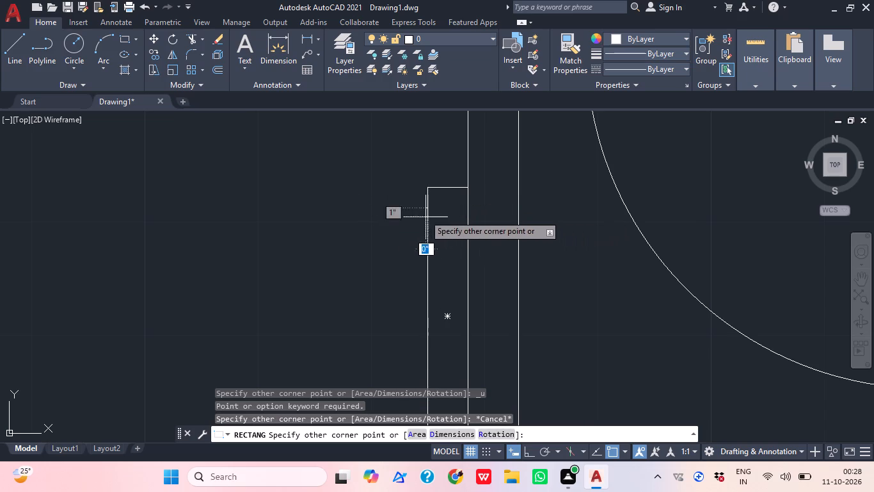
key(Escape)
Draw a second rectangle about 1'-1" by 1'-11" adjoining the west side of the narrow wall rectangle.
key(r)
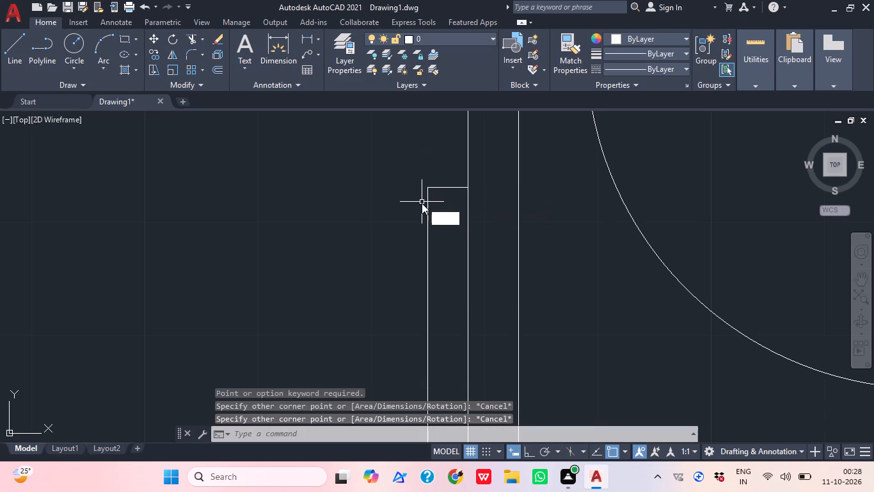
key(e)
key(c)
key(space)
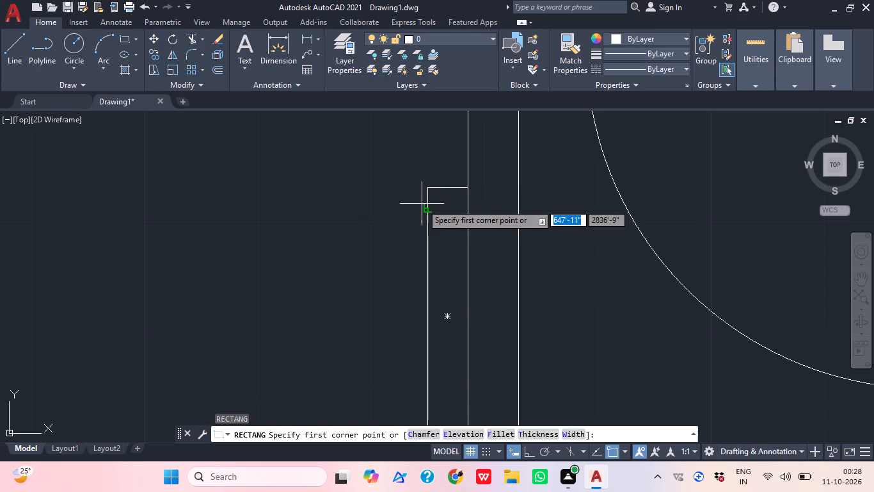
click(423, 188)
scroll(425, 185, down, 2)
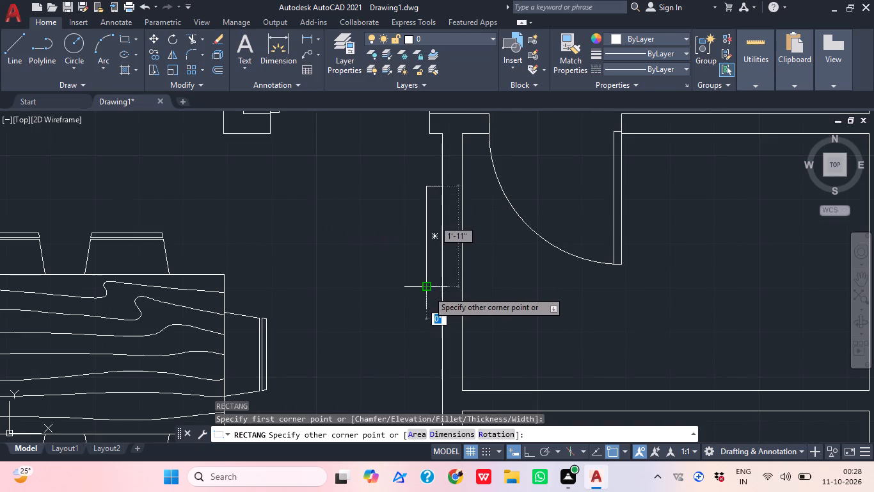
click(374, 290)
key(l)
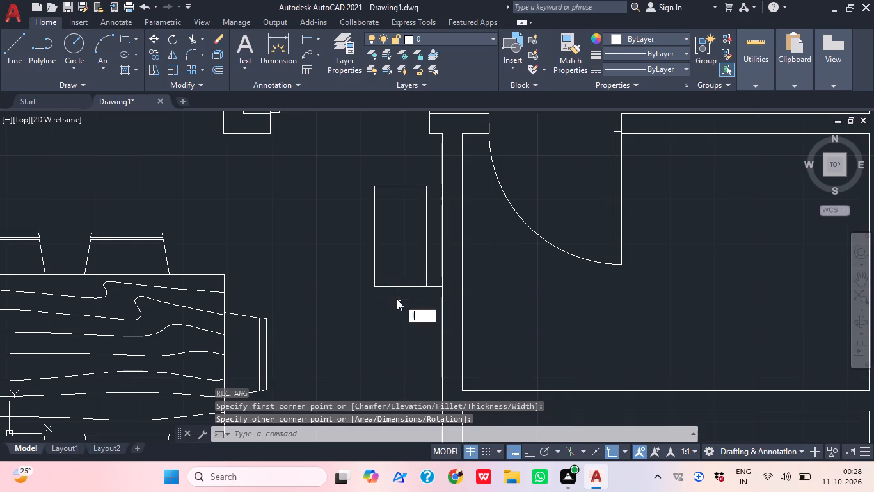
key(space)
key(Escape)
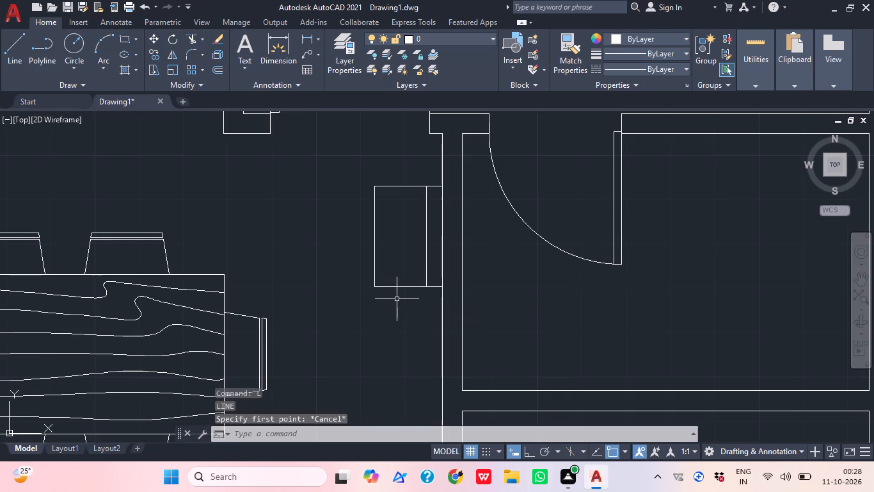
Offset the wider rectangle of the wall fixture 2" inward.
key(o)
key(Return)
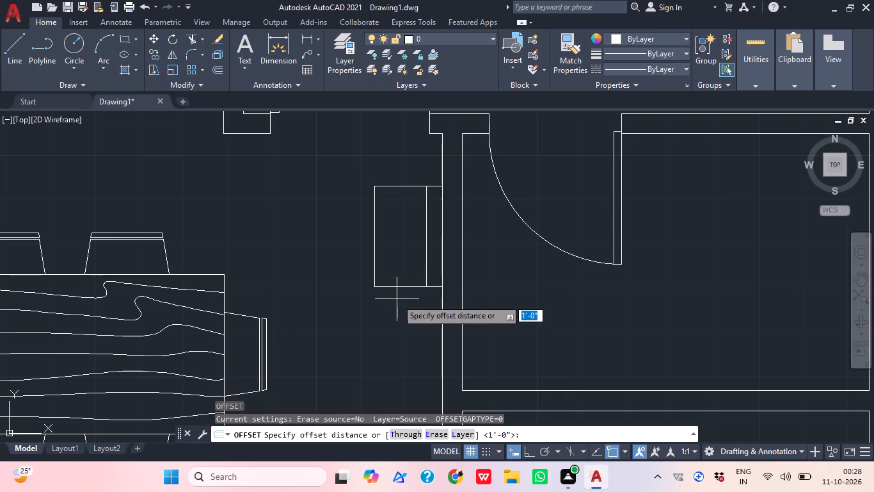
key(1)
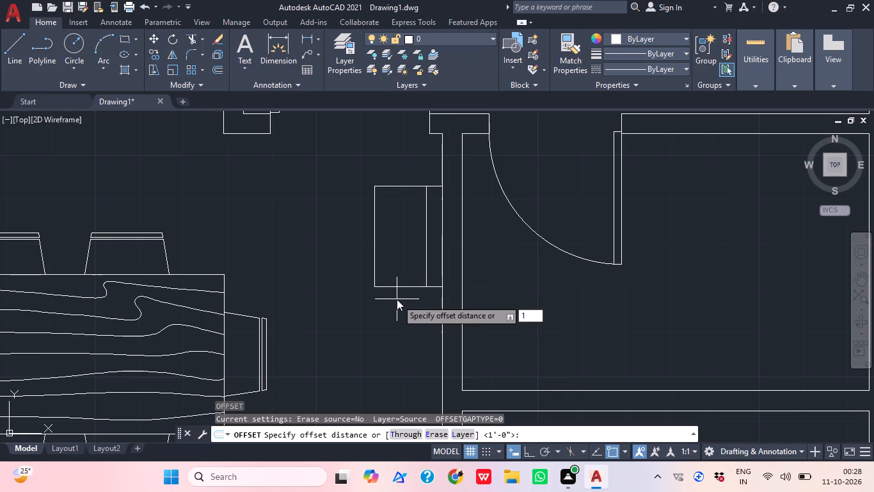
key(BackSpace)
key(2)
key(shift+quotedbl)
key(Return)
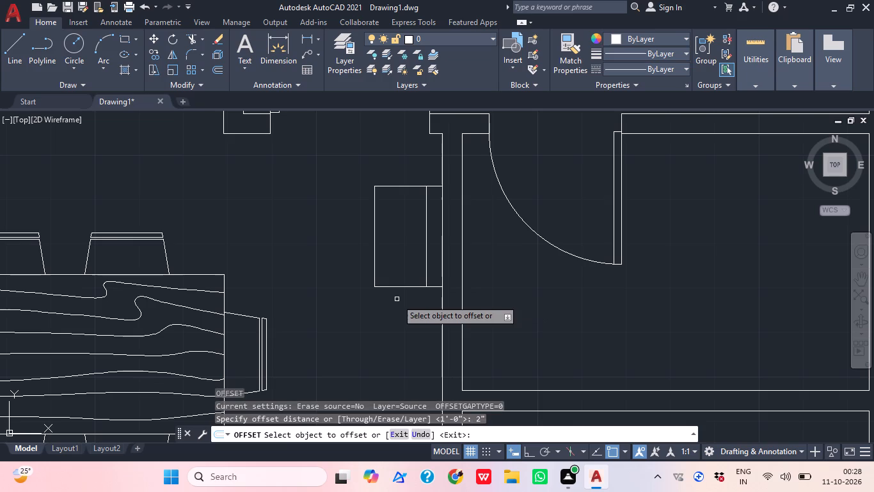
click(404, 188)
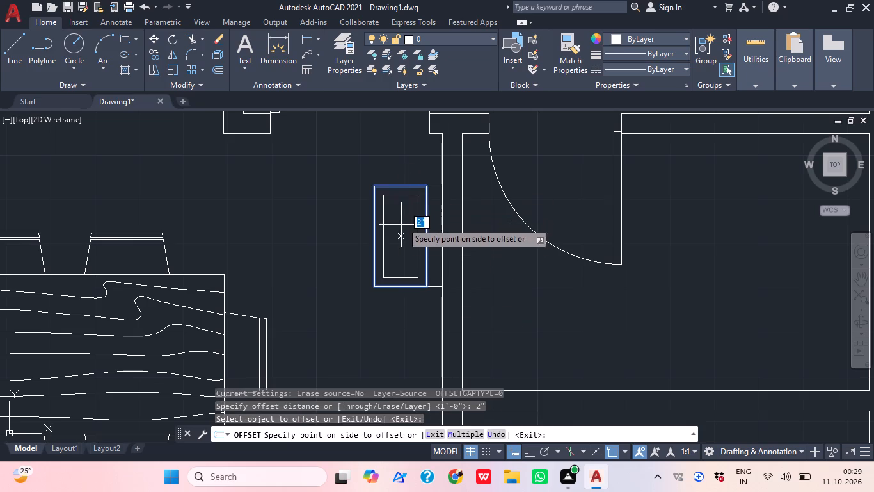
click(403, 249)
scroll(424, 252, down, 1)
middle_drag(427, 262, 389, 273)
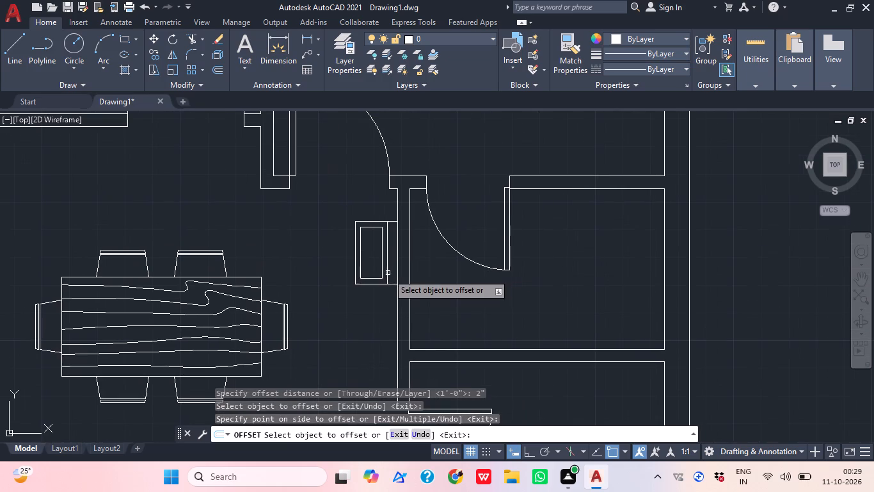
key(Escape)
Draw a small drain-sized circle near the centre of the fixture's inner rectangle.
text(c)
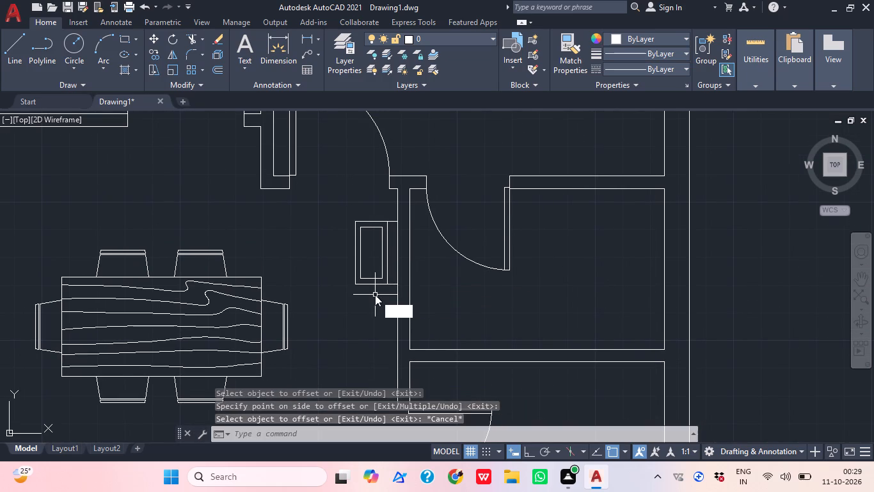
key(space)
click(367, 257)
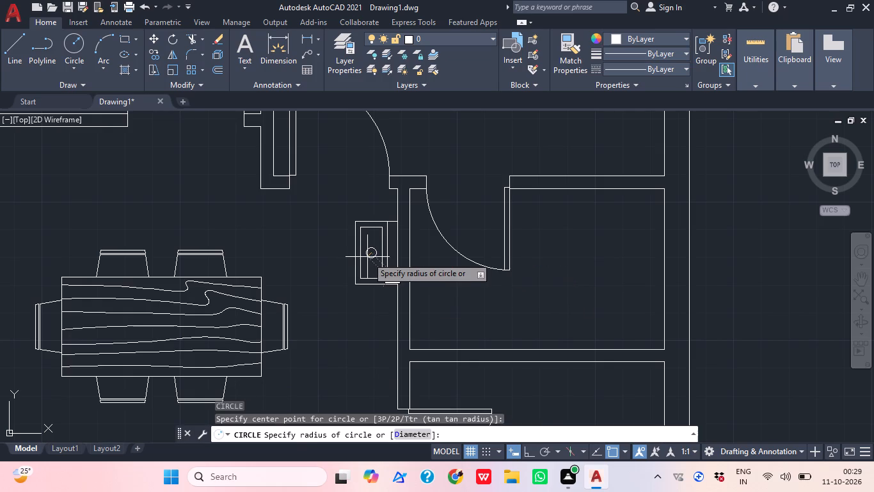
scroll(367, 257, up, 2)
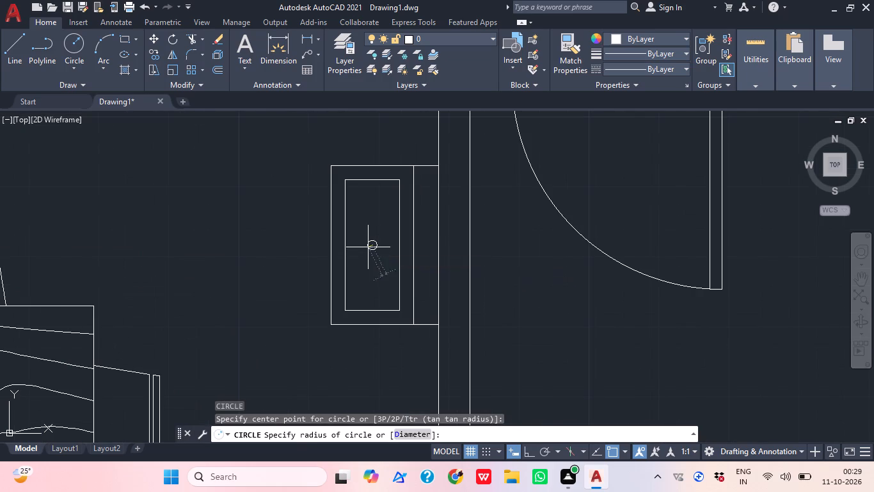
click(368, 247)
scroll(450, 259, down, 1)
middle_drag(443, 307, 425, 323)
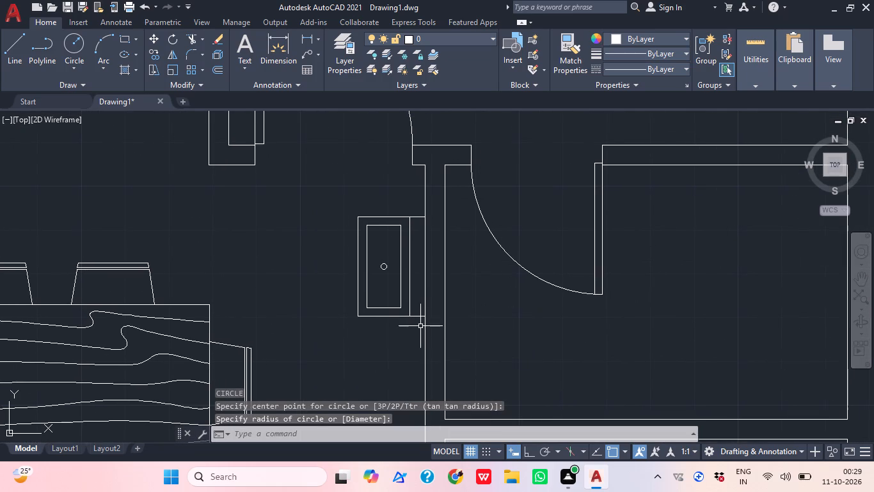
Examine the floor plan around the dining set, the wall fixture and the neighbouring rooms.
scroll(403, 337, down, 1)
middle_drag(416, 328, 440, 299)
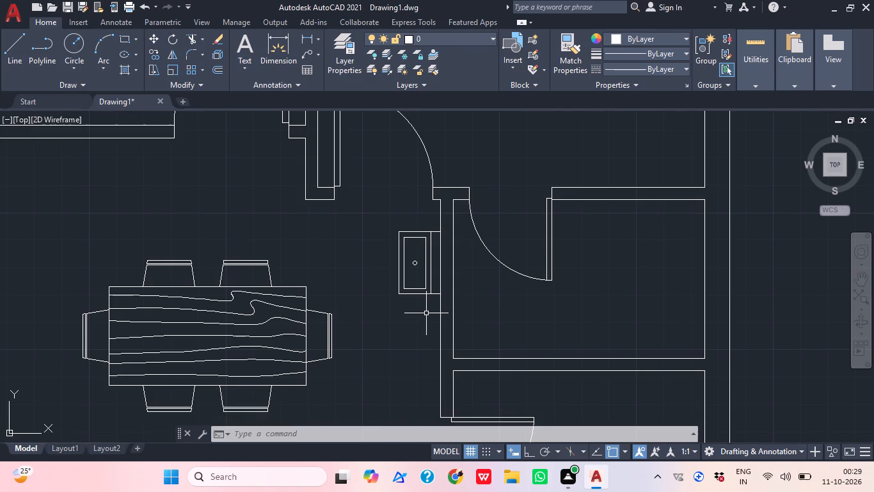
middle_drag(431, 351, 408, 352)
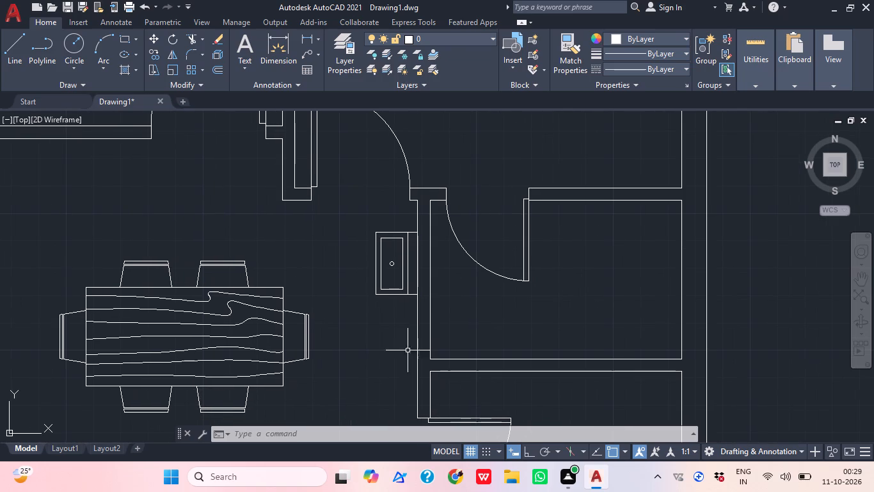
scroll(447, 340, down, 1)
middle_drag(447, 340, 441, 310)
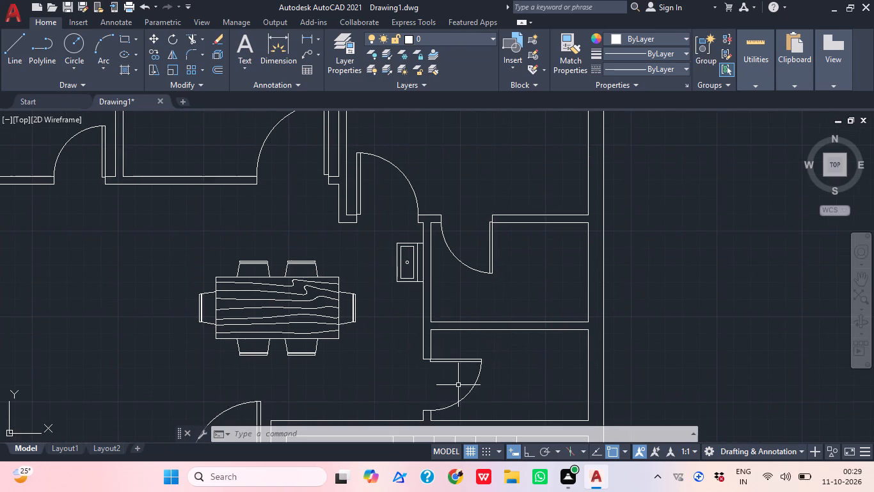
middle_drag(458, 385, 460, 318)
middle_drag(390, 321, 438, 343)
scroll(390, 322, down, 1)
scroll(438, 343, up, 1)
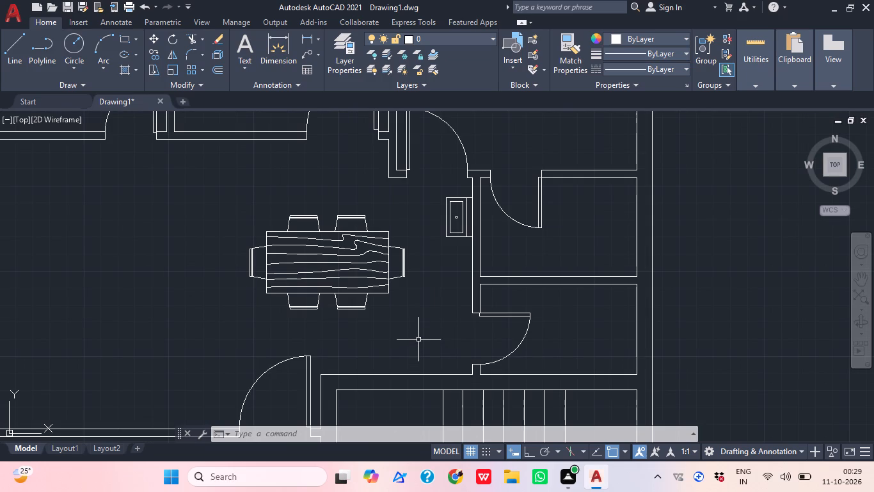
scroll(321, 308, down, 2)
middle_drag(324, 307, 325, 307)
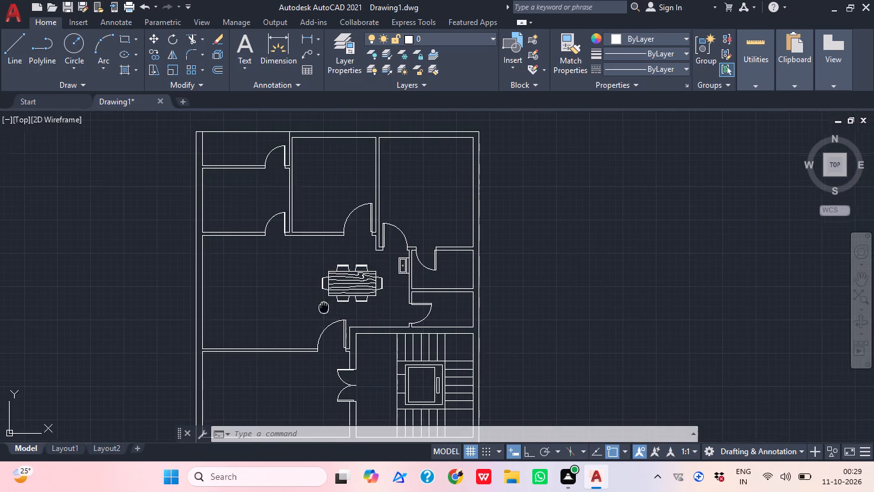
middle_drag(325, 307, 383, 309)
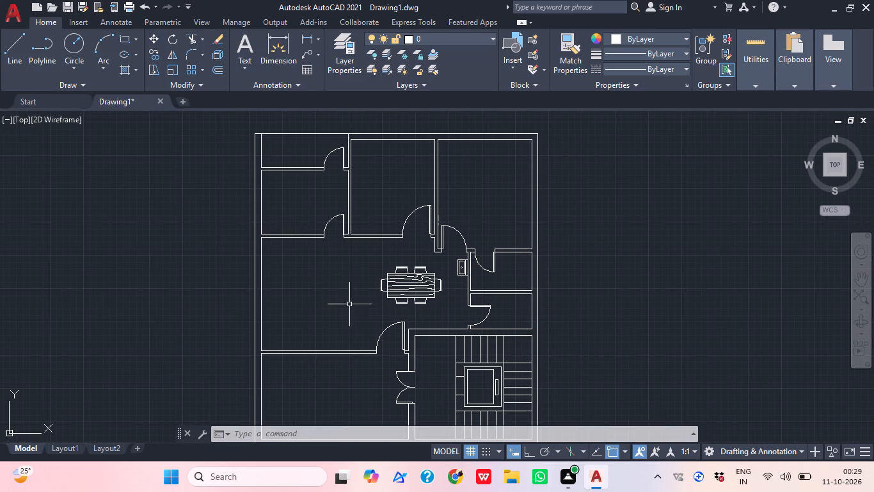
middle_drag(329, 295, 331, 318)
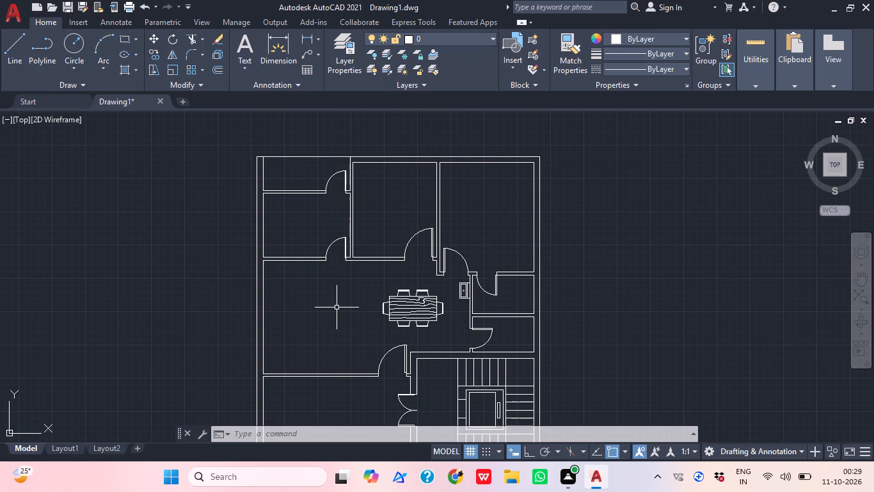
middle_drag(406, 353, 377, 354)
middle_drag(414, 379, 403, 352)
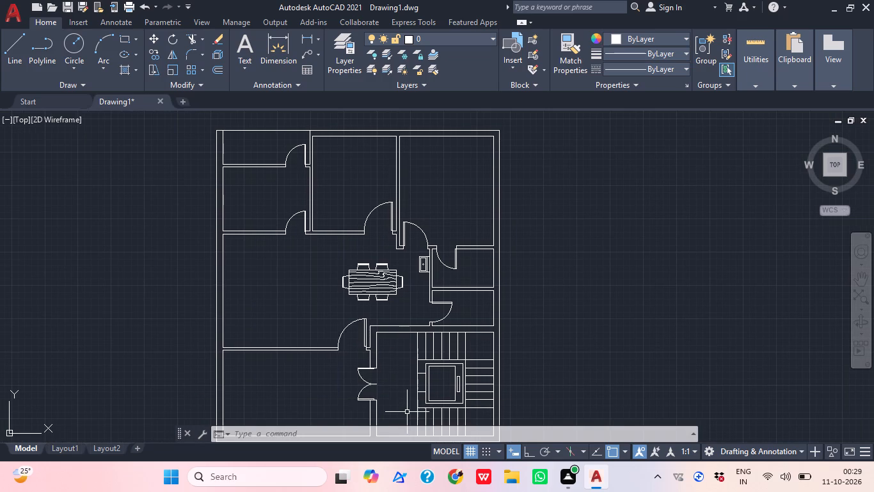
Insert the rectangular woodgrain table, the 7 ft roundback sofa and the two-seat roundback sofa outside the east wall.
key(i)
key(space)
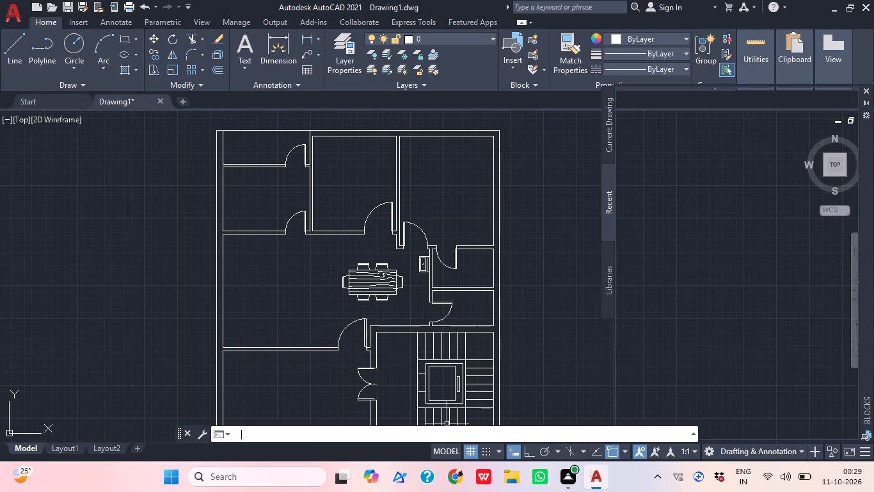
drag(713, 318, 669, 307)
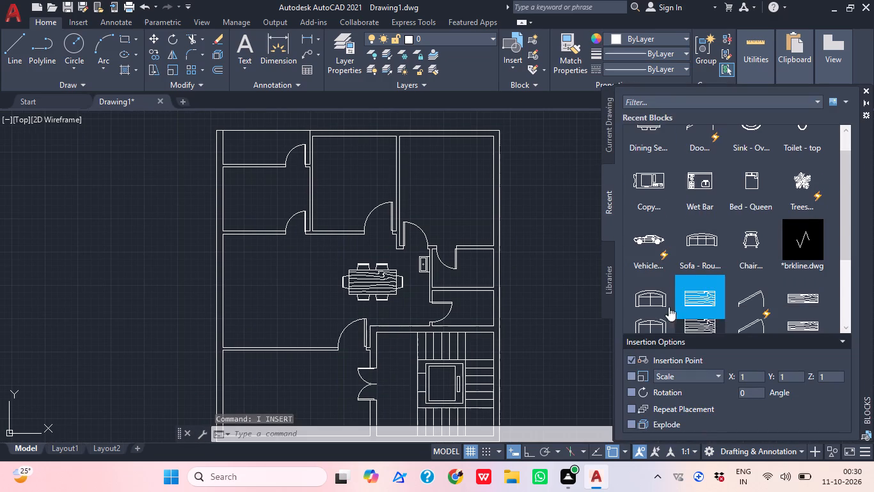
drag(669, 307, 539, 297)
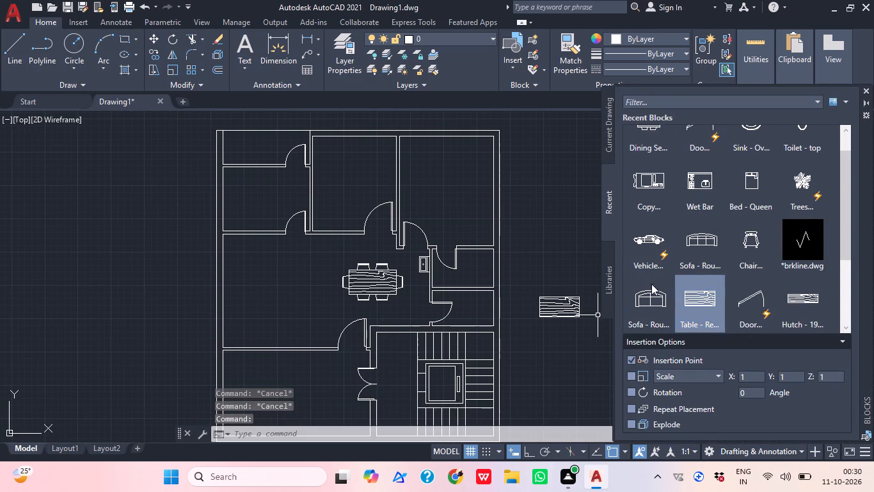
drag(759, 234, 548, 243)
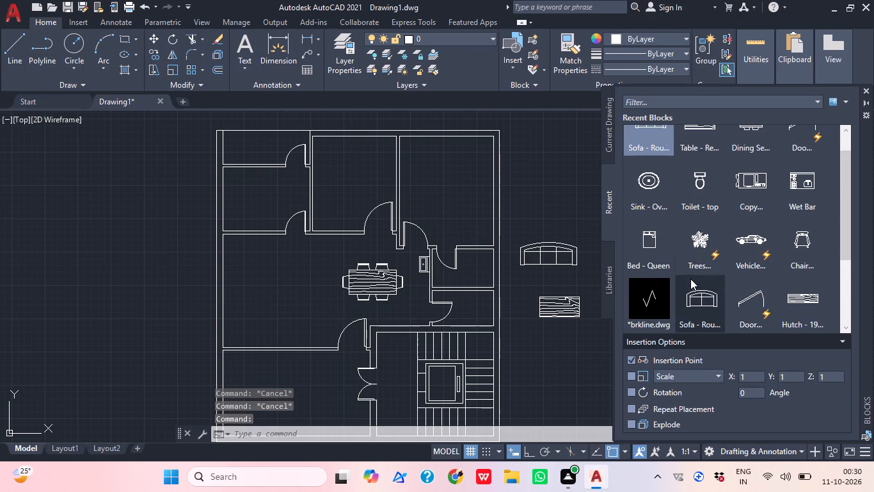
drag(696, 287, 557, 348)
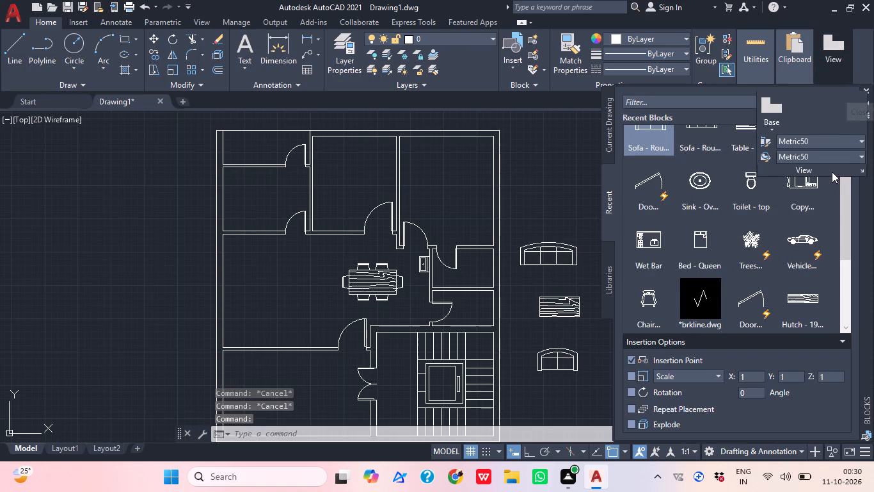
click(866, 86)
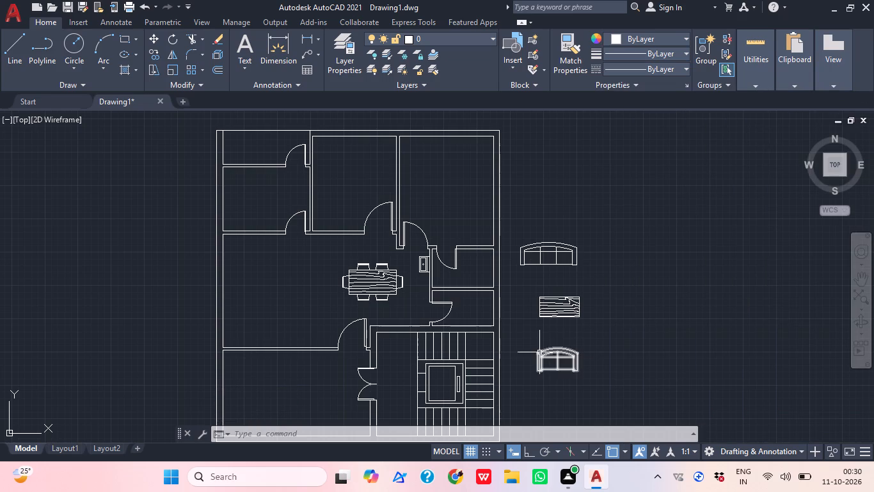
Rotate the inserted woodgrain table a quarter turn with Ortho on so its long side runs north-south.
click(596, 340)
click(542, 293)
key(r)
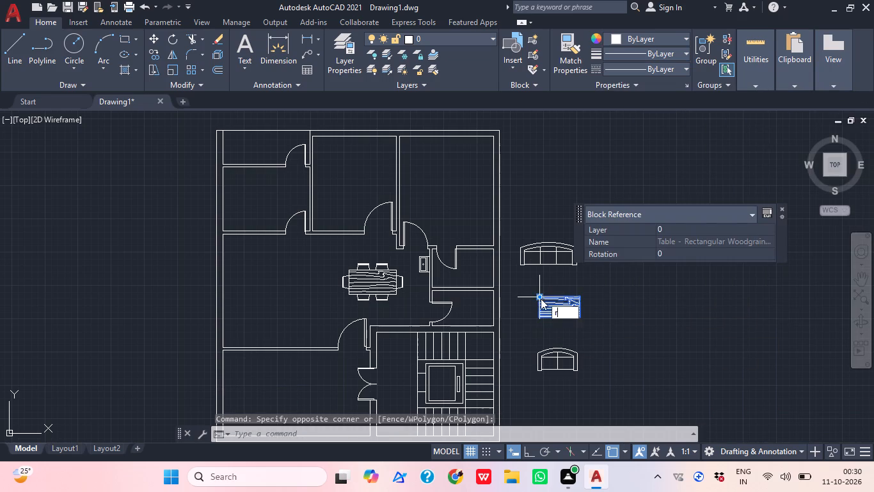
text(o)
key(space)
click(569, 319)
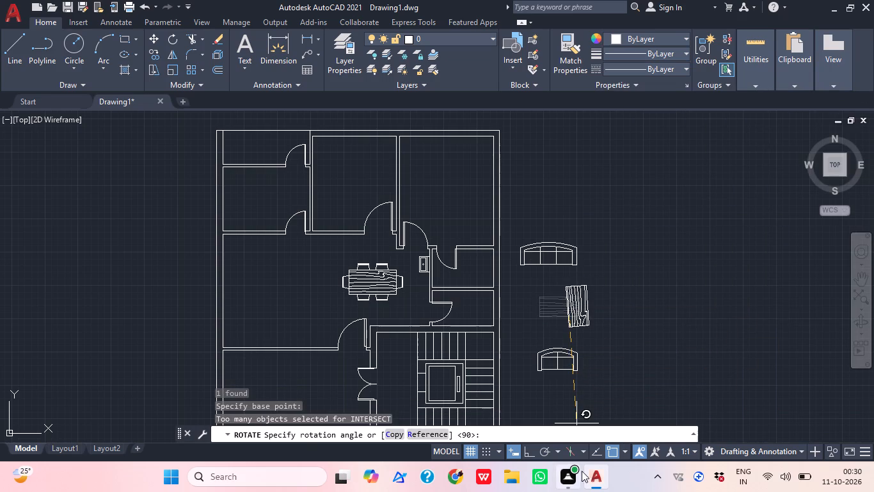
click(530, 447)
click(603, 403)
Move the rotated table with Ortho off into the large central room, west of the dining set.
drag(610, 340, 610, 338)
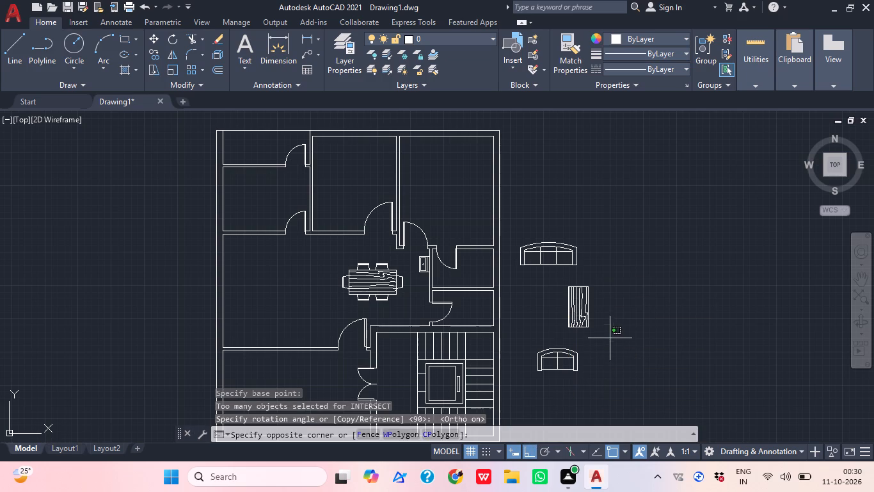
drag(610, 338, 605, 330)
click(570, 309)
text(m)
key(space)
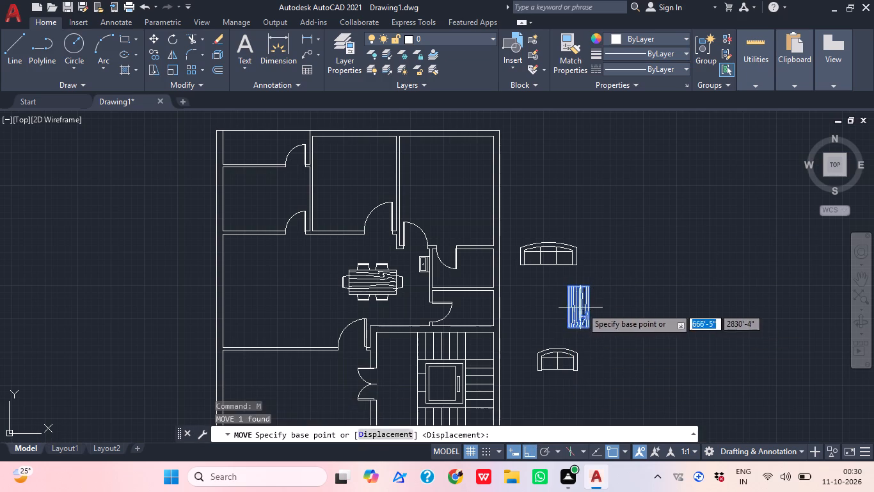
click(582, 307)
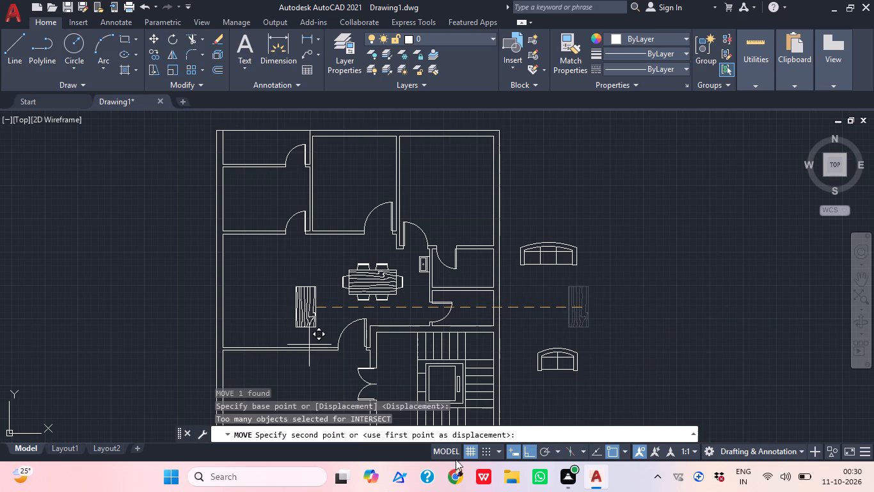
click(529, 446)
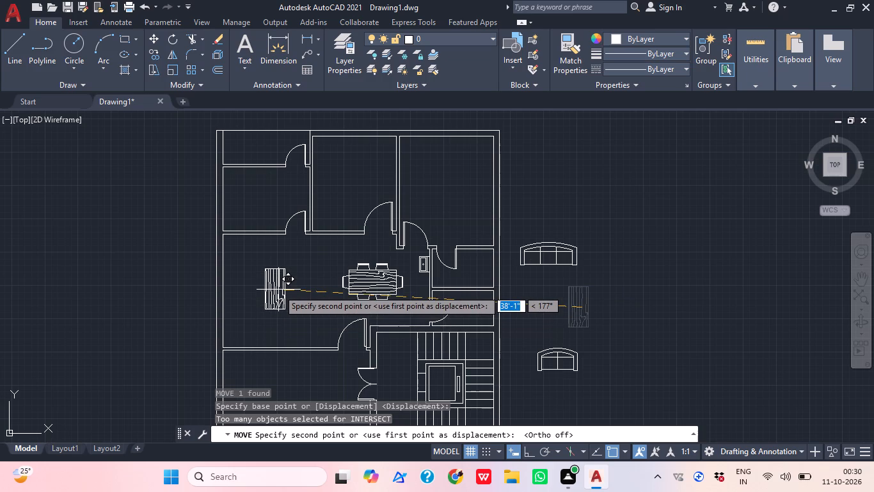
click(278, 291)
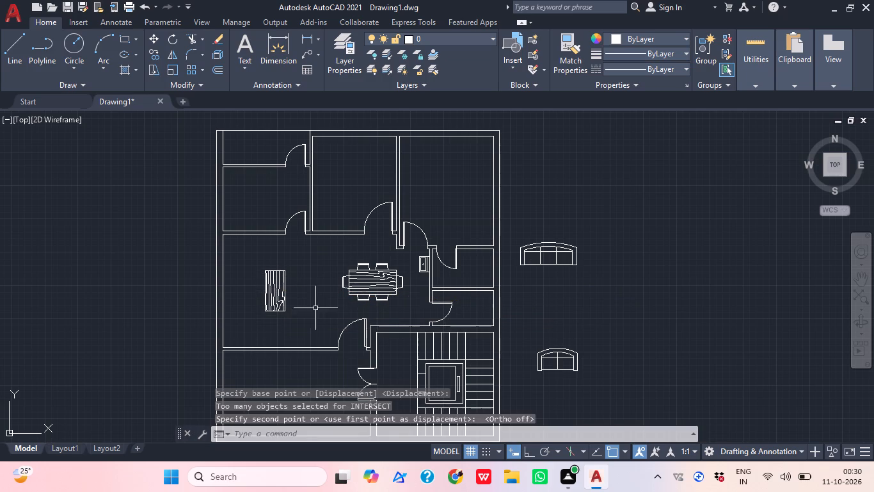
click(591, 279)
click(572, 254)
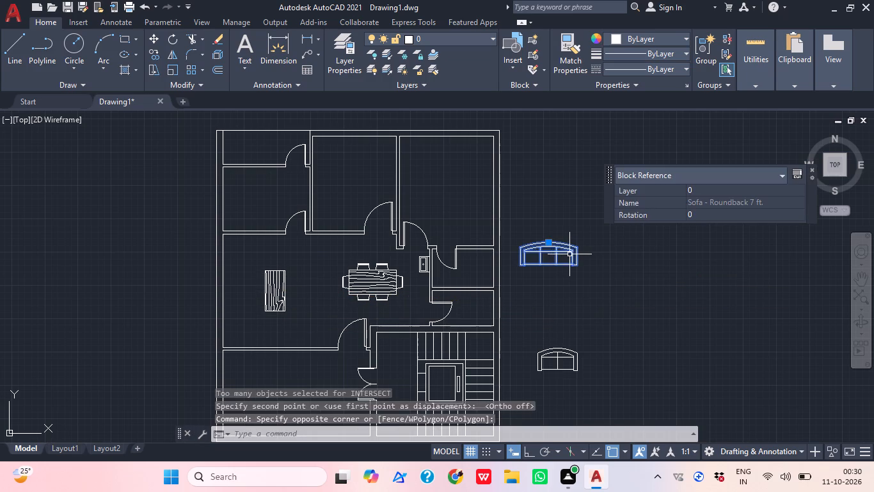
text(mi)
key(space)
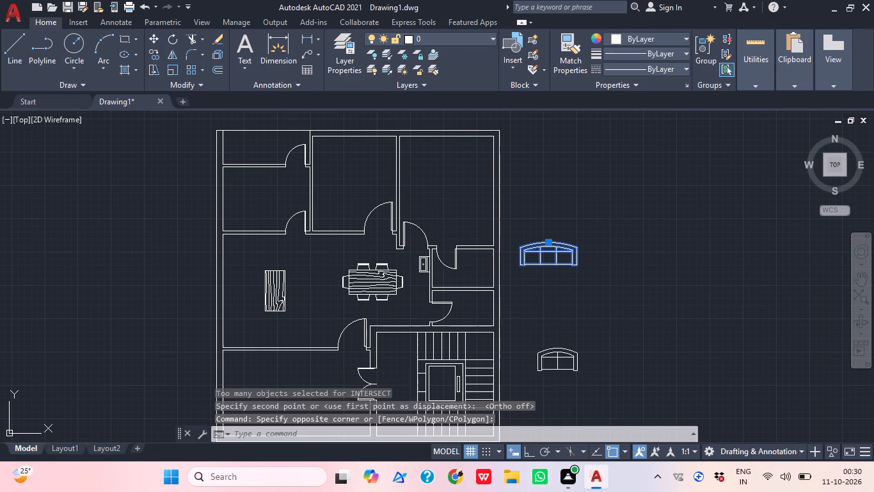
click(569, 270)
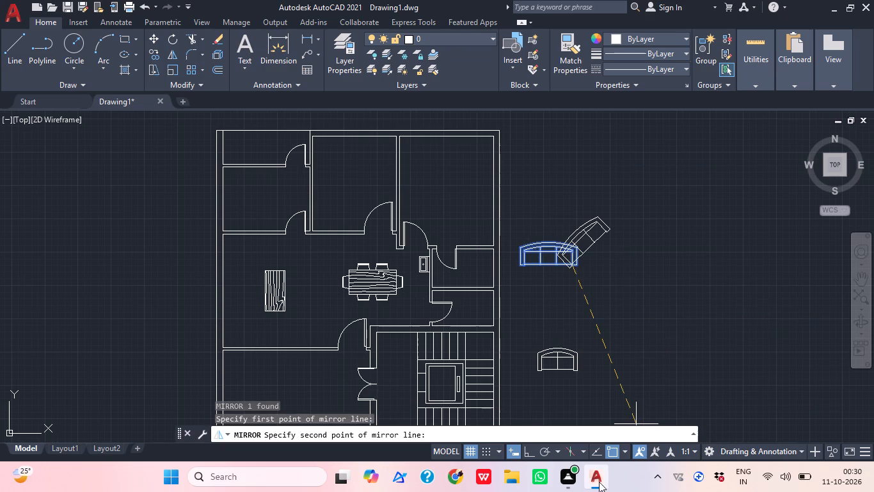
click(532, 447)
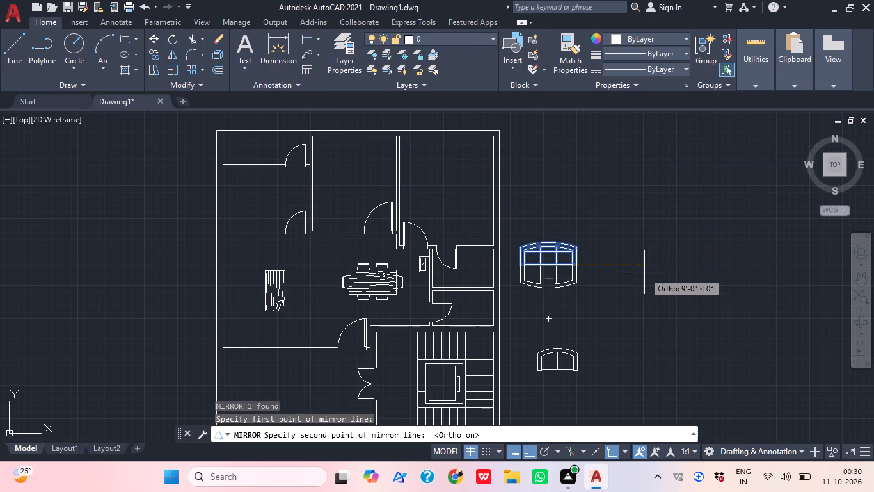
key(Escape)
Rotate the 7 ft roundback sofa outside the east wall by 90° with Ortho on, so its back faces west.
drag(557, 277, 554, 260)
click(538, 207)
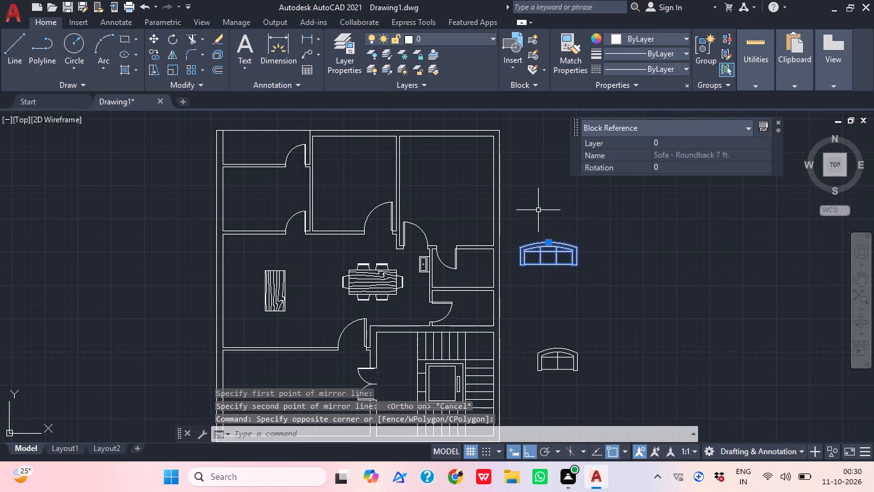
key(r)
key(o)
key(space)
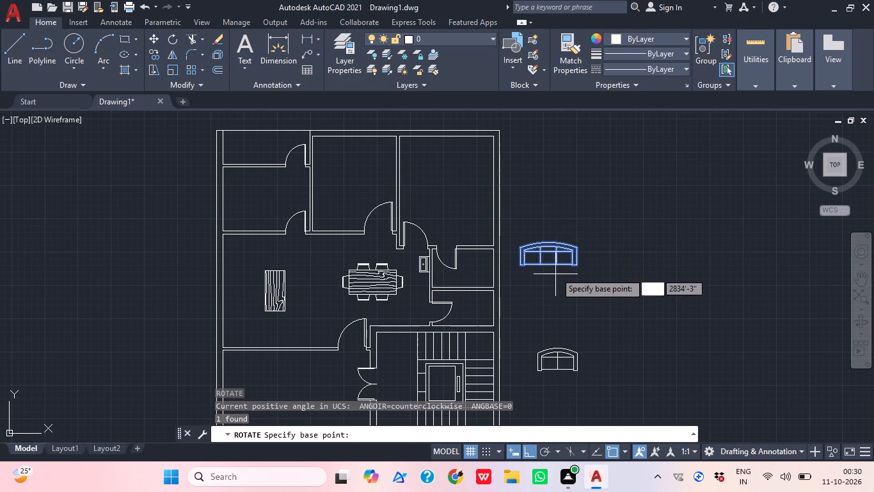
click(553, 251)
click(568, 154)
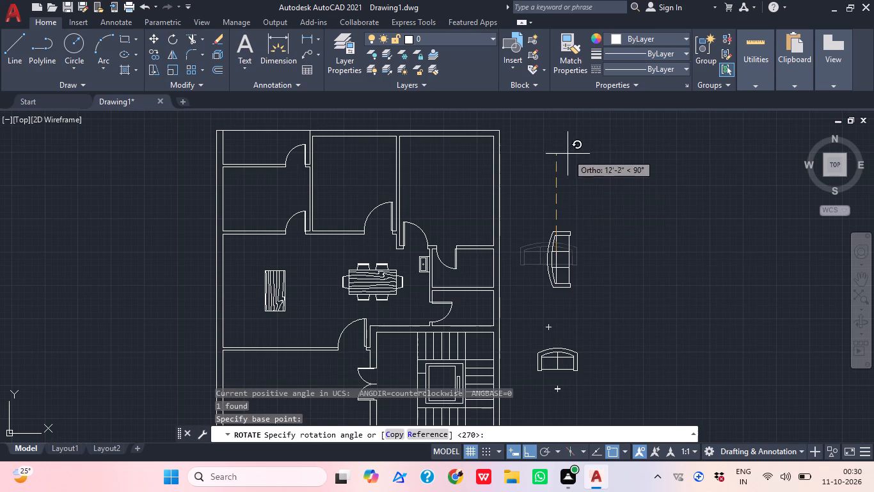
Move the rotated 7 ft sofa with Ortho off into the central room, between the west wall and the woodgrain table.
click(579, 266)
click(561, 250)
text(m)
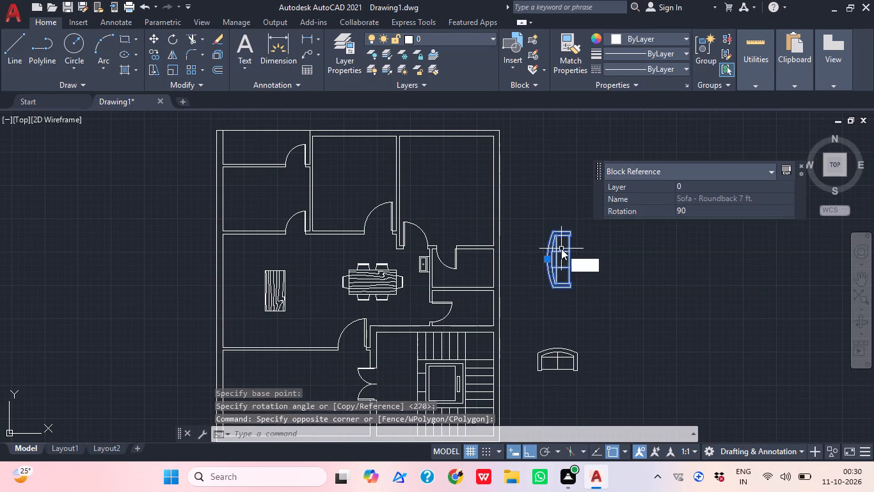
key(space)
click(563, 256)
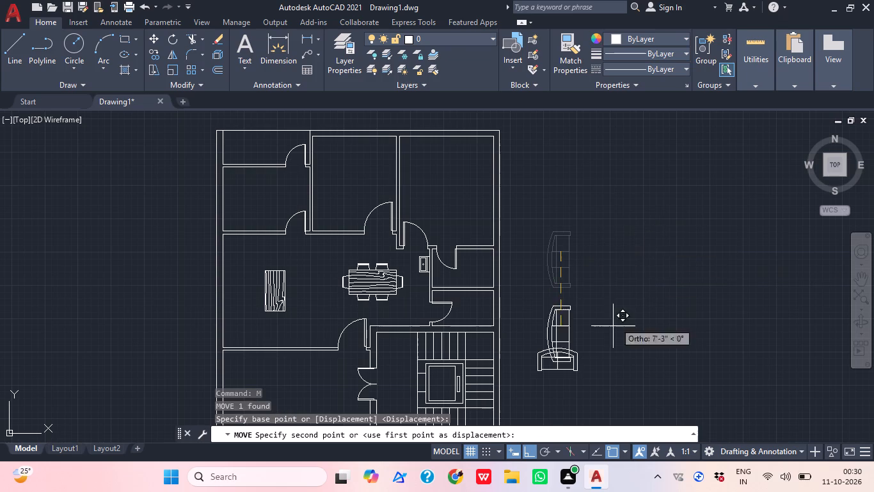
click(534, 449)
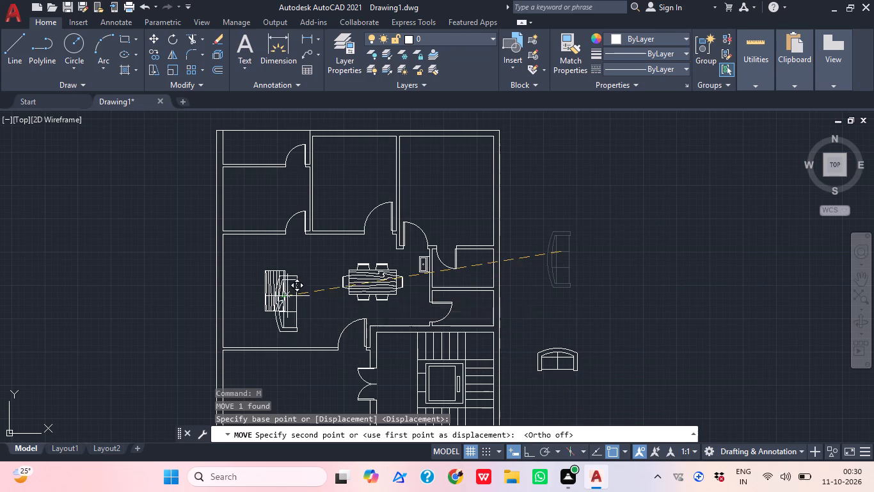
scroll(246, 275, up, 1)
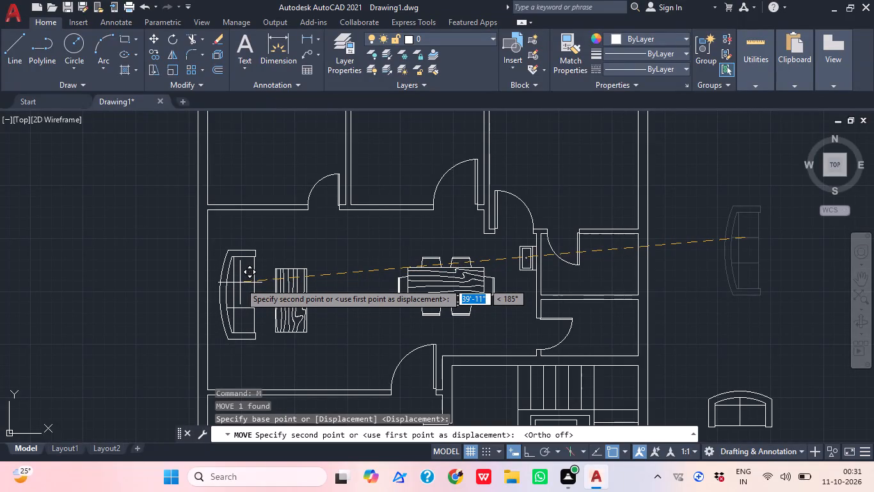
click(236, 283)
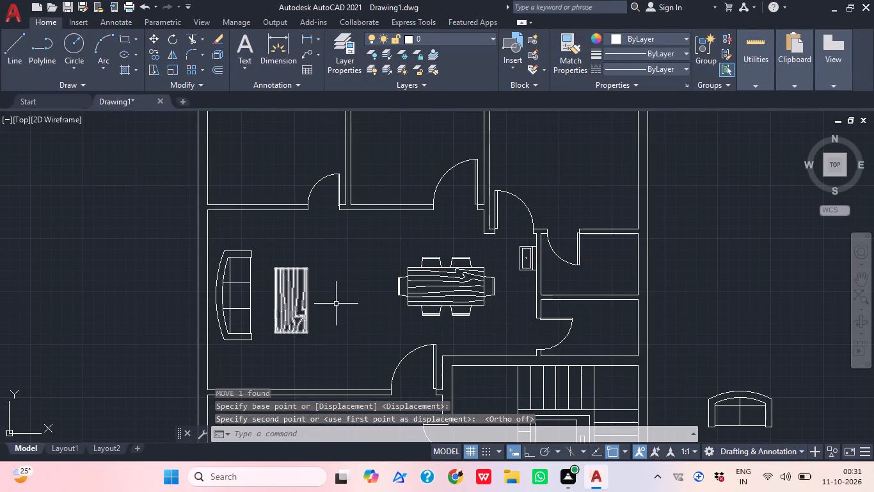
Move the 5 ft roundback loveseat from outside the east wall to just north of the woodgrain table in the living area.
scroll(580, 251, down, 1)
drag(701, 384, 697, 369)
click(666, 321)
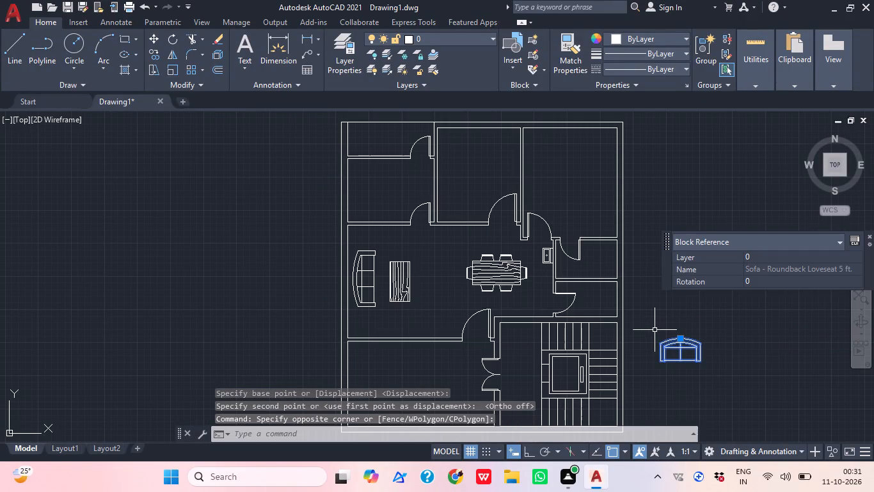
key(m)
key(space)
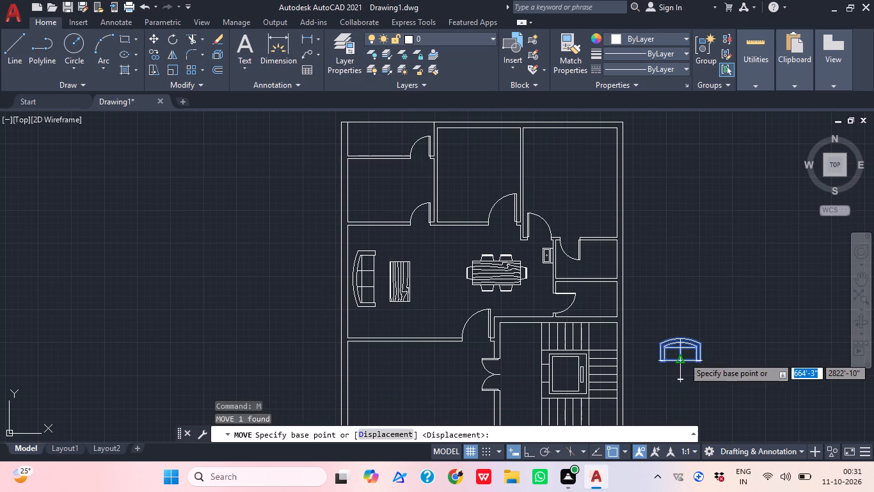
click(683, 357)
scroll(371, 254, up, 1)
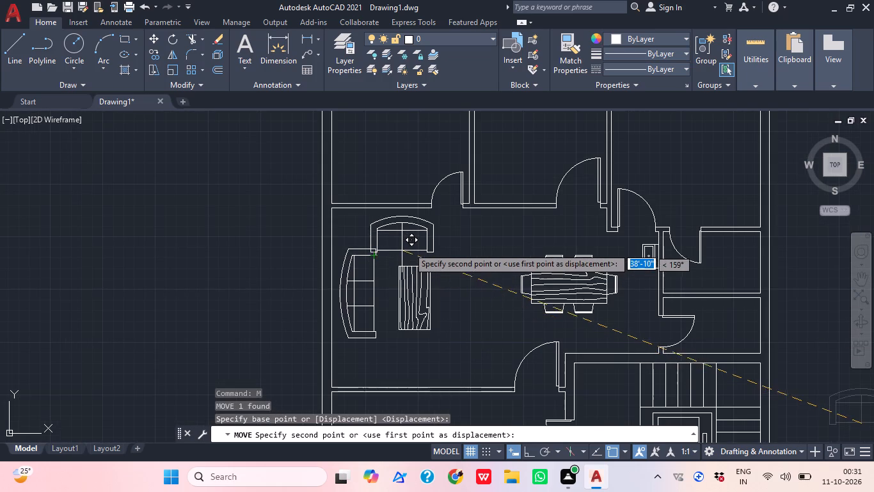
scroll(408, 247, up, 1)
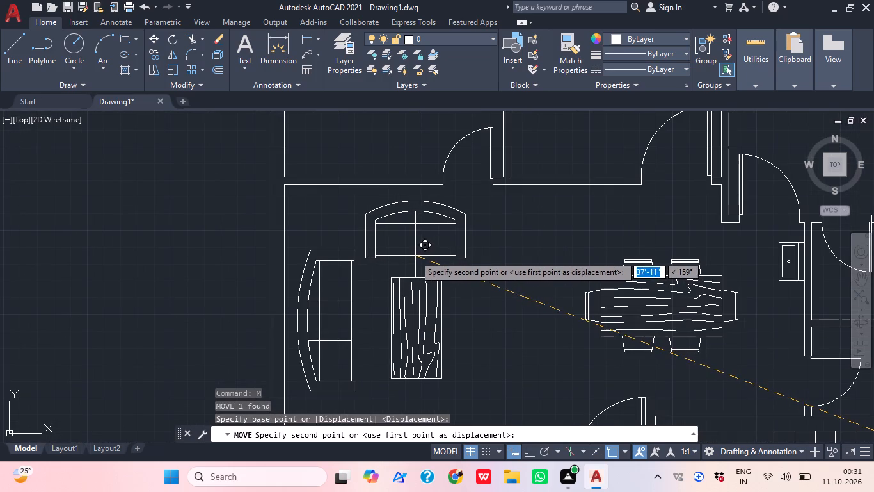
click(414, 256)
Mirror the loveseat about a horizontal line through the 7 ft sofa's middle with Ortho on, keeping the original.
middle_drag(442, 298, 420, 283)
click(452, 241)
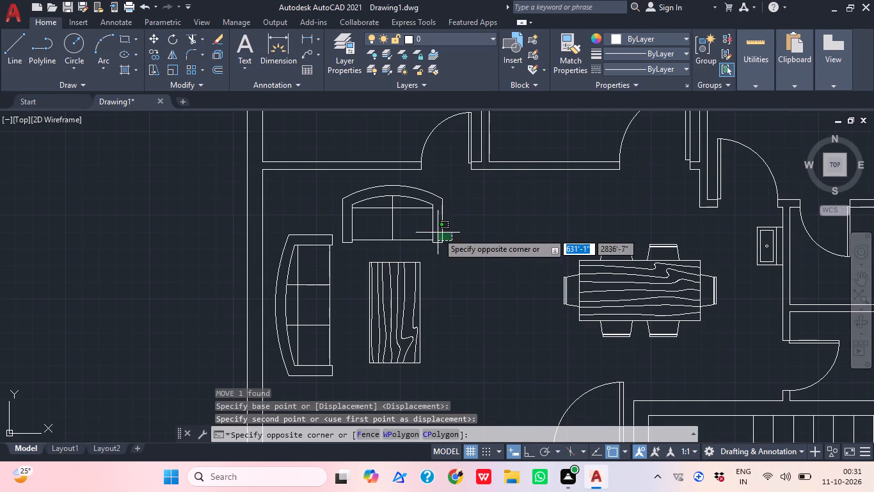
click(426, 232)
key(m)
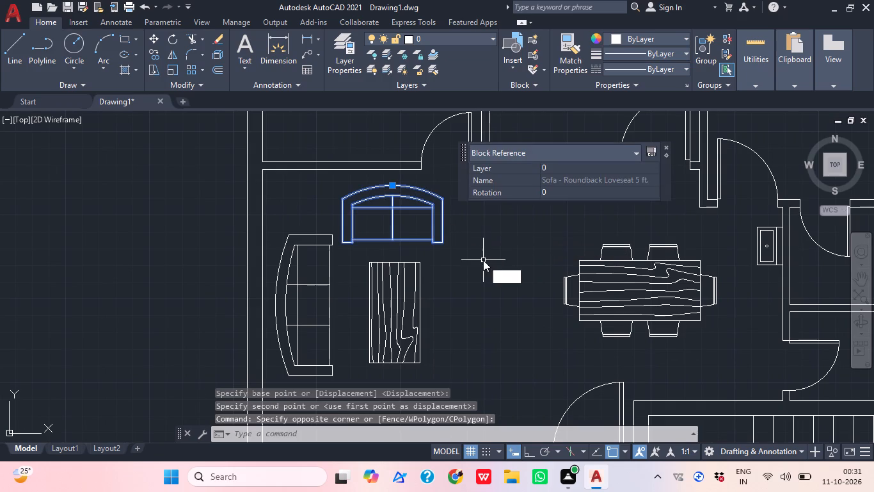
text(i)
key(space)
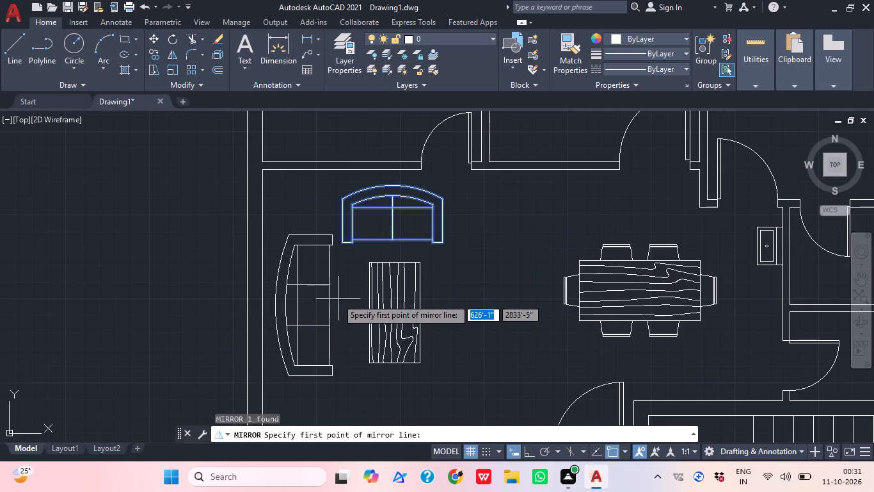
click(331, 303)
scroll(417, 327, down, 1)
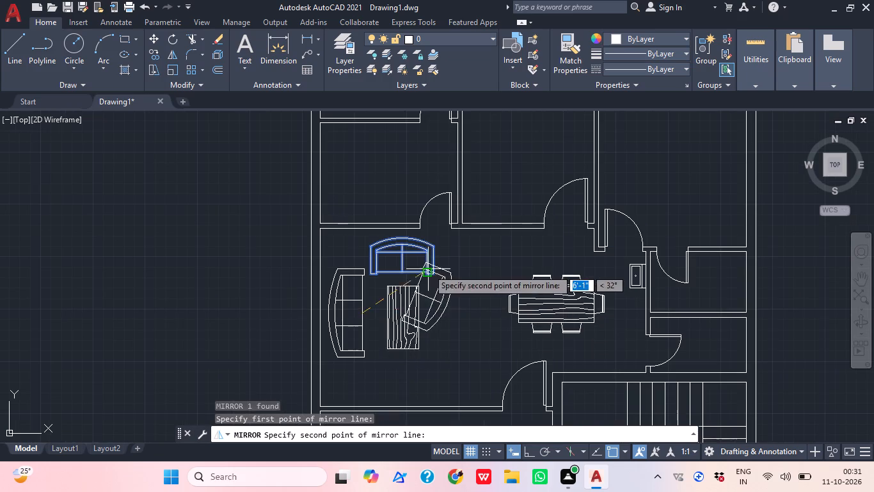
click(527, 454)
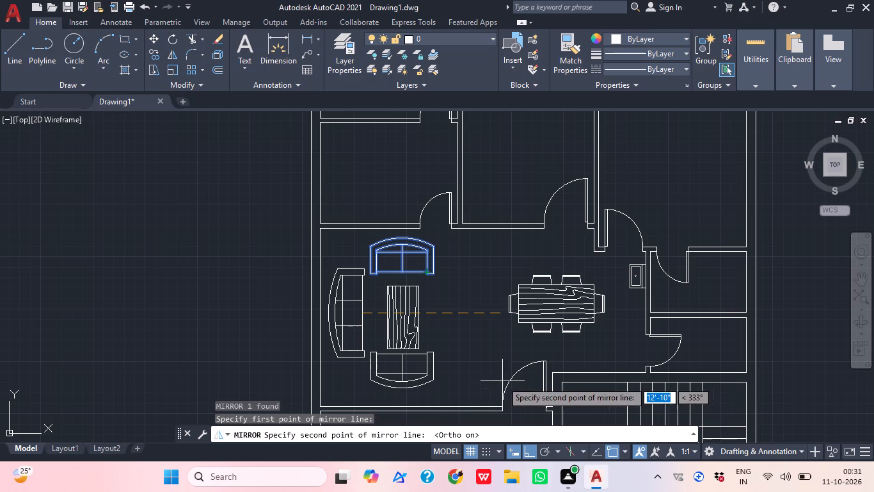
click(481, 316)
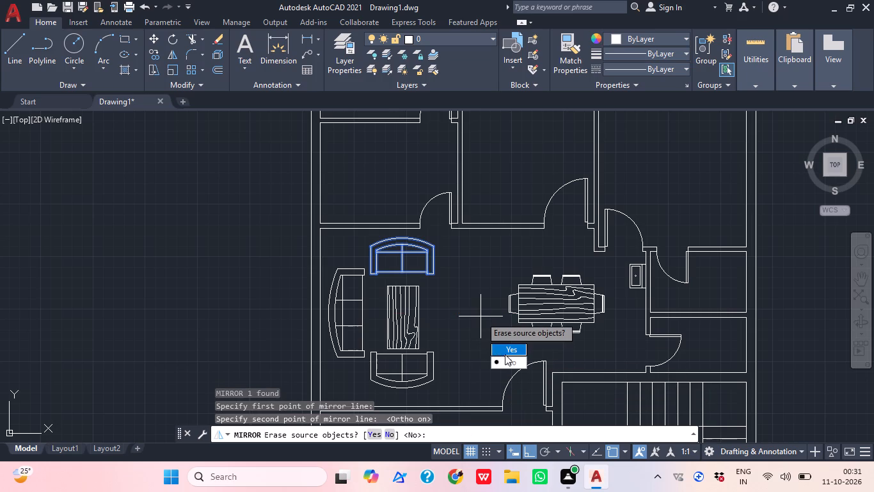
drag(505, 364, 481, 316)
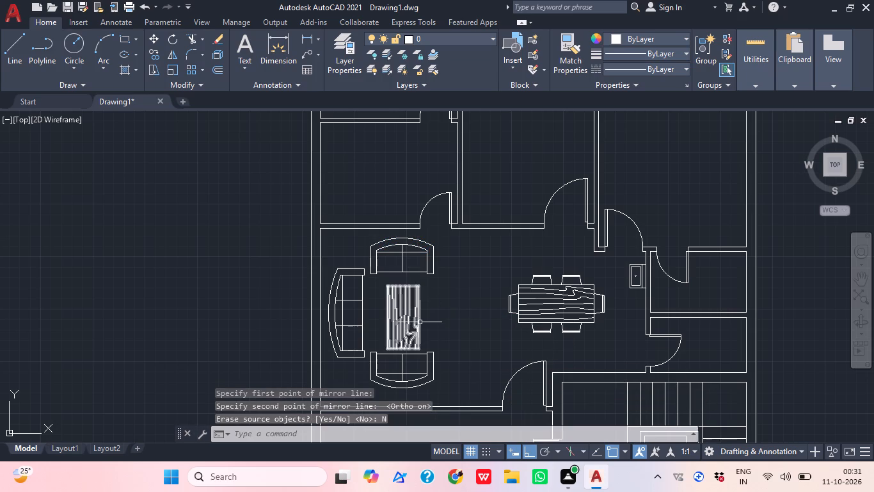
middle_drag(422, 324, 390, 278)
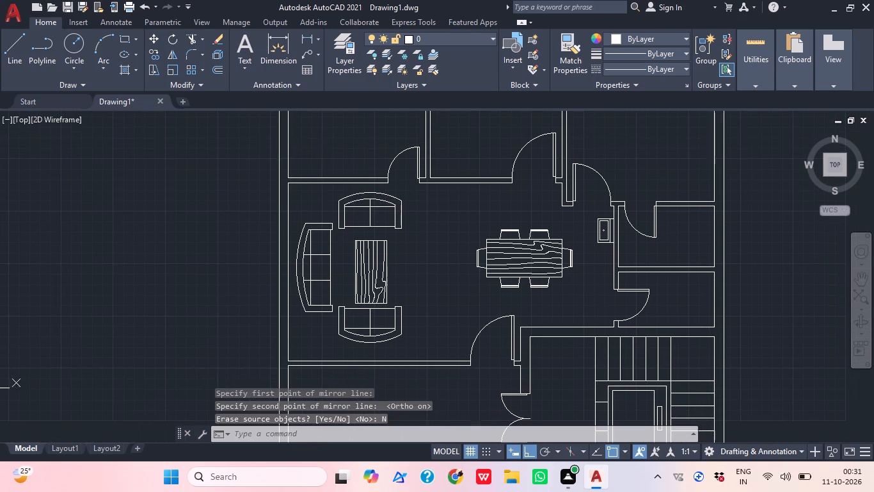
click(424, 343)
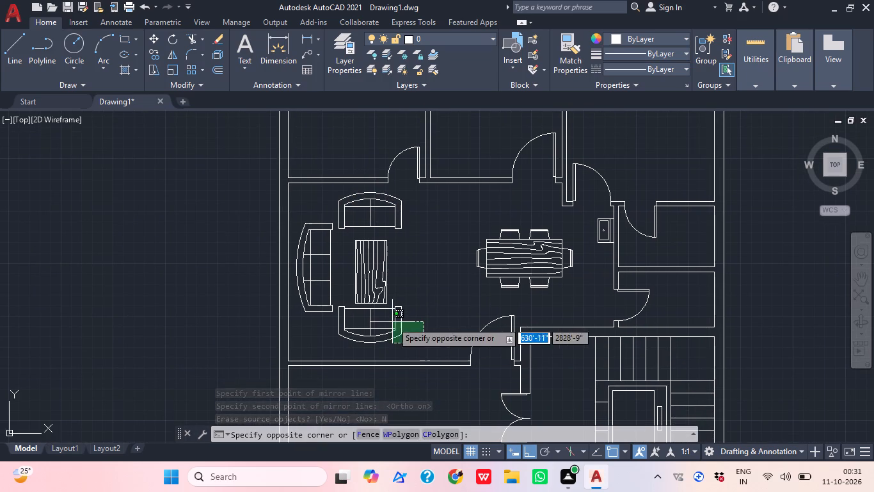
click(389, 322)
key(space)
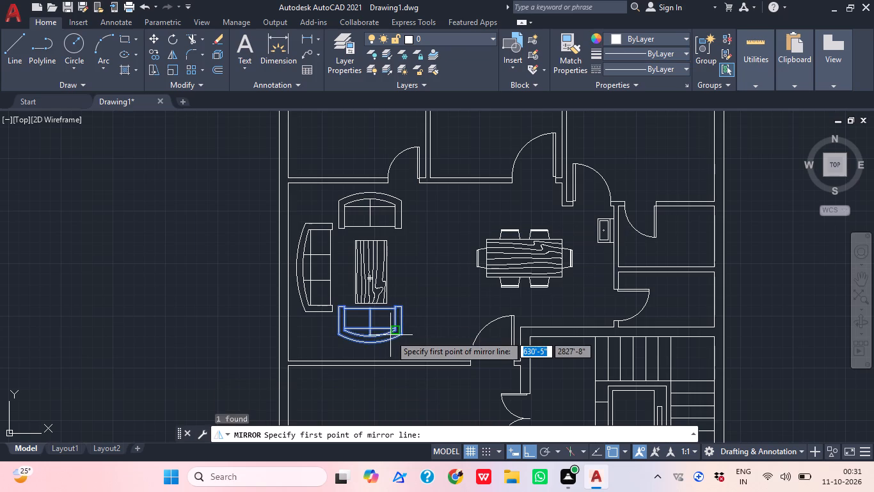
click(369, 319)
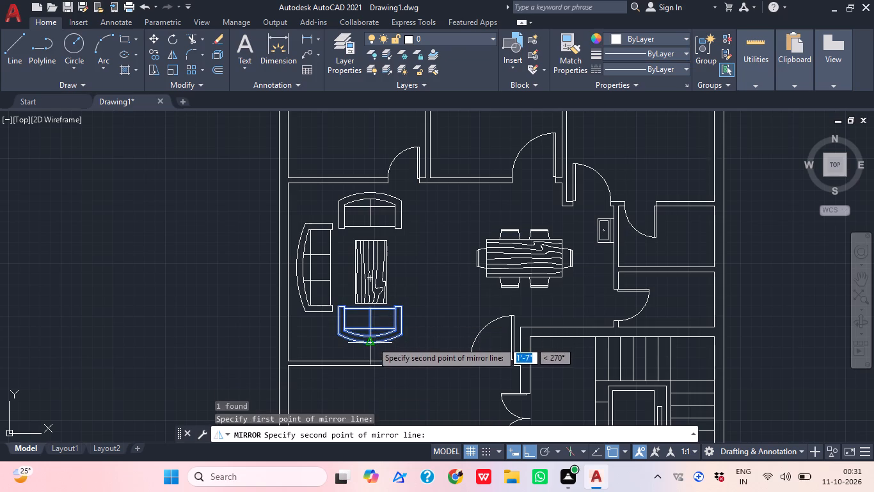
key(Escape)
Move the mirrored loveseat slightly south, away from the woodgrain table's south end.
click(415, 341)
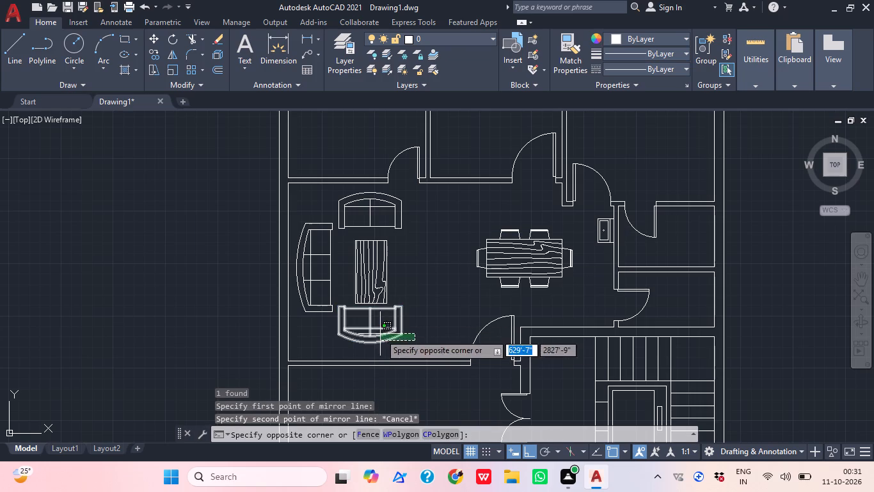
click(380, 334)
key(m)
key(space)
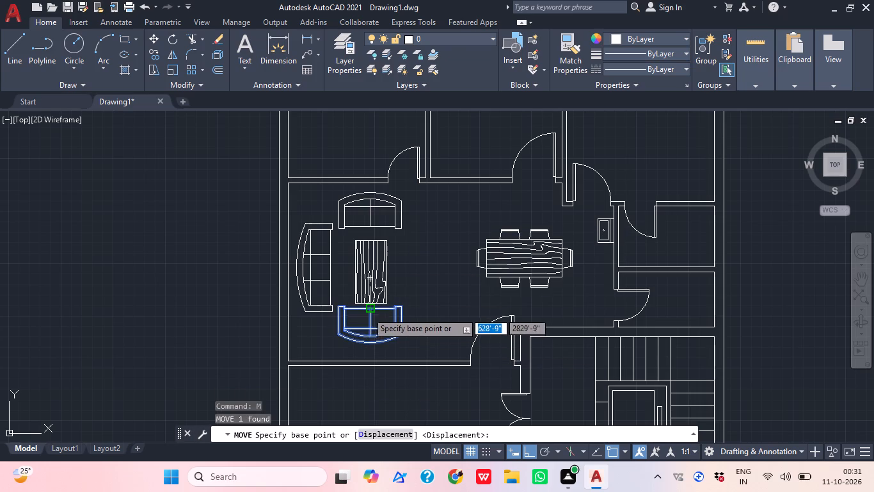
click(368, 308)
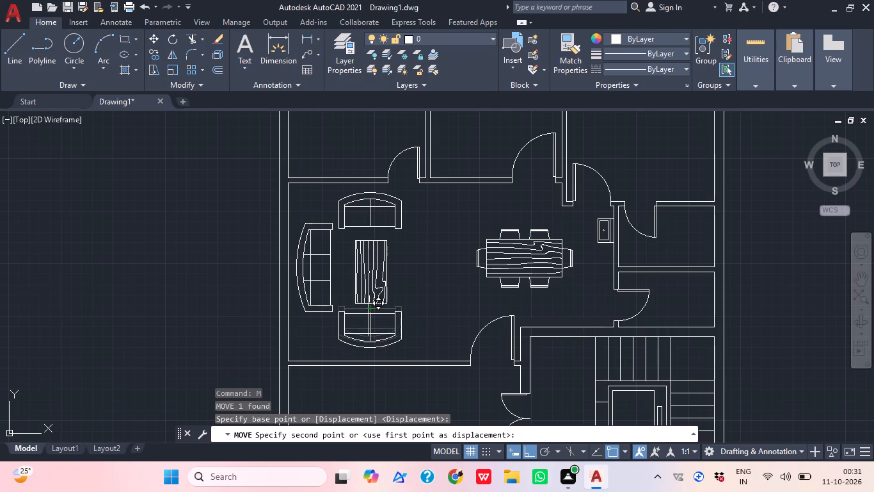
click(369, 315)
Move the living area's woodgrain table slightly west towards the 7 ft sofa, keeping it between the two loveseats.
middle_drag(418, 290, 395, 286)
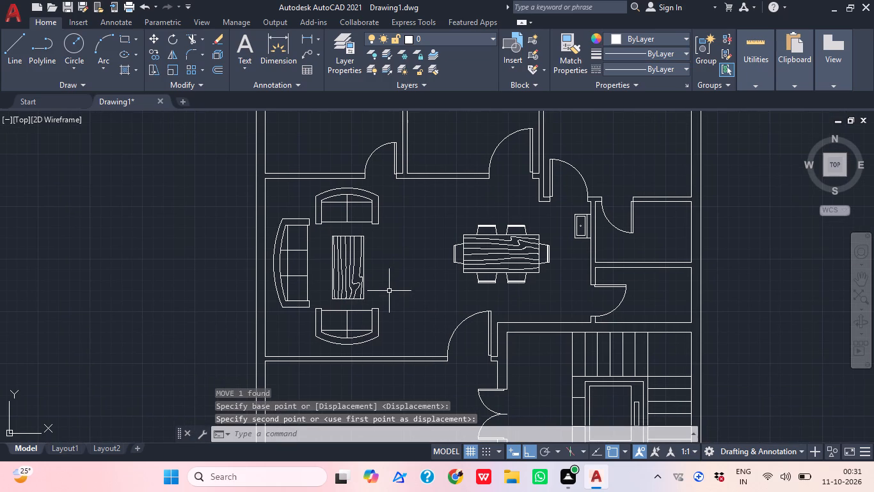
scroll(376, 292, up, 1)
click(369, 290)
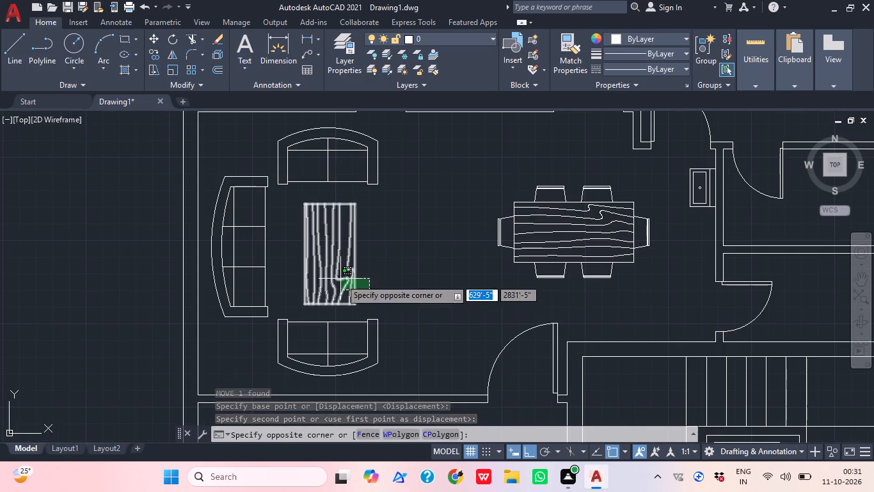
click(340, 279)
key(m)
key(space)
click(340, 274)
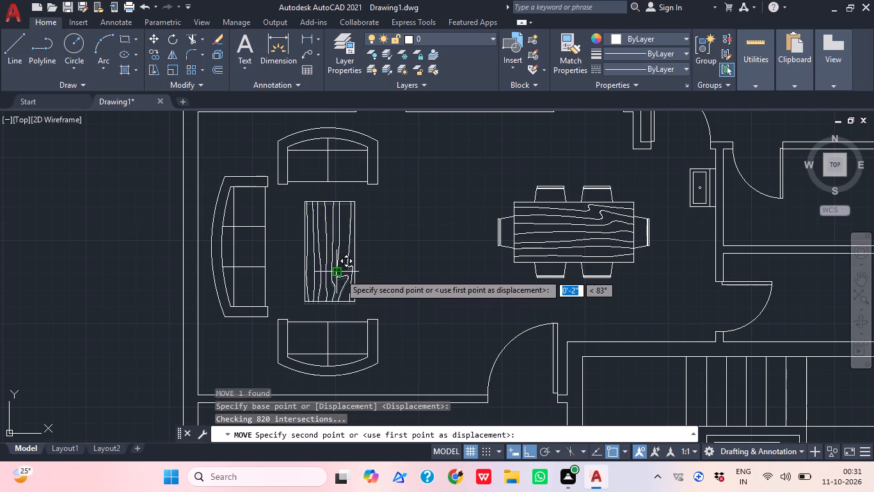
click(326, 272)
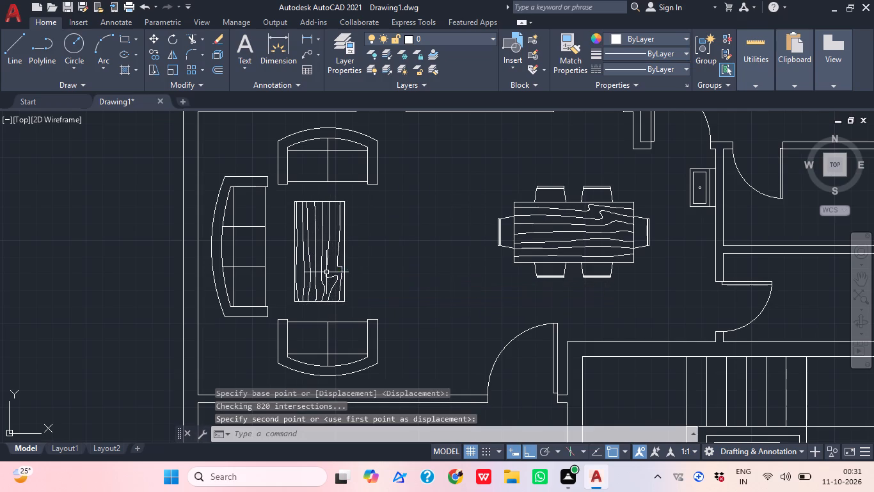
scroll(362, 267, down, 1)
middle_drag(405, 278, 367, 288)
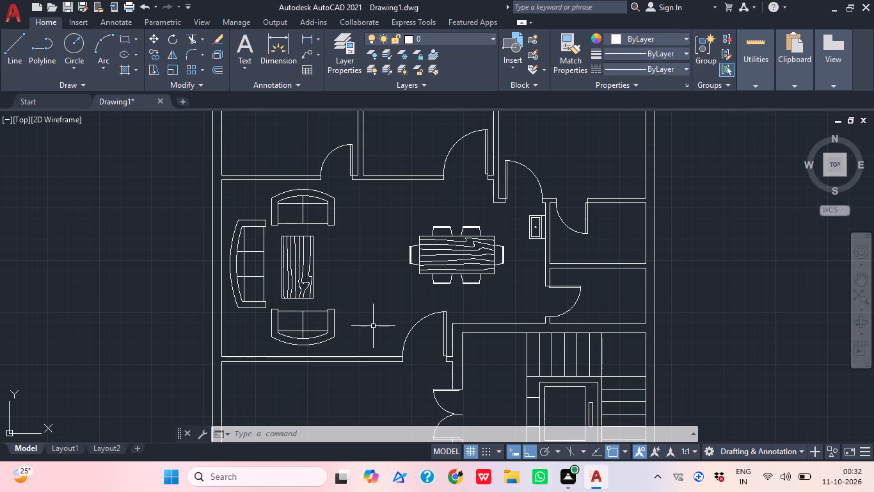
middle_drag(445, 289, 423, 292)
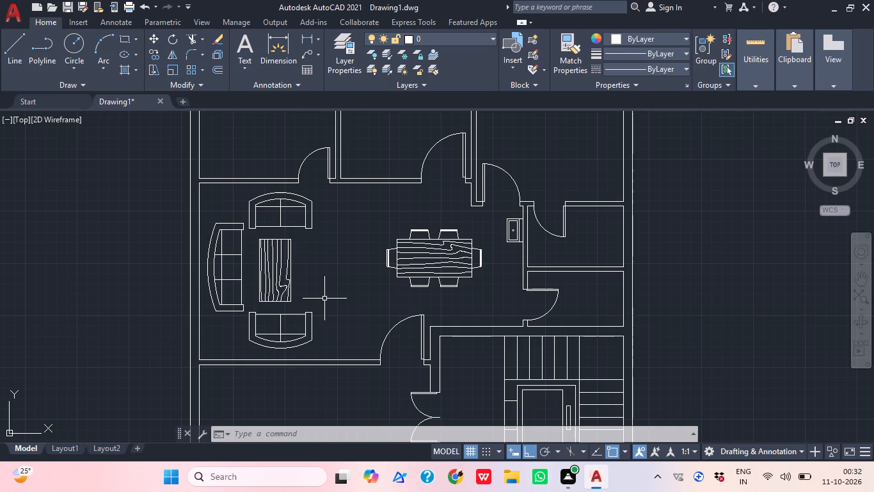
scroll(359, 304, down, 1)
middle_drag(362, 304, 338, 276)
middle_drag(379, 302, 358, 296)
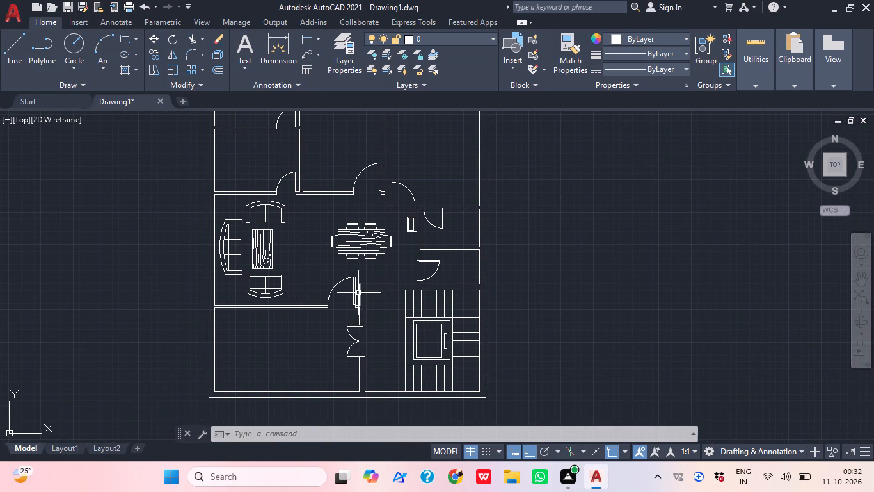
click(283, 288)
Copy the living area's southern 5 ft roundback loveseat about 11'-5" straight south into the room below.
key(m)
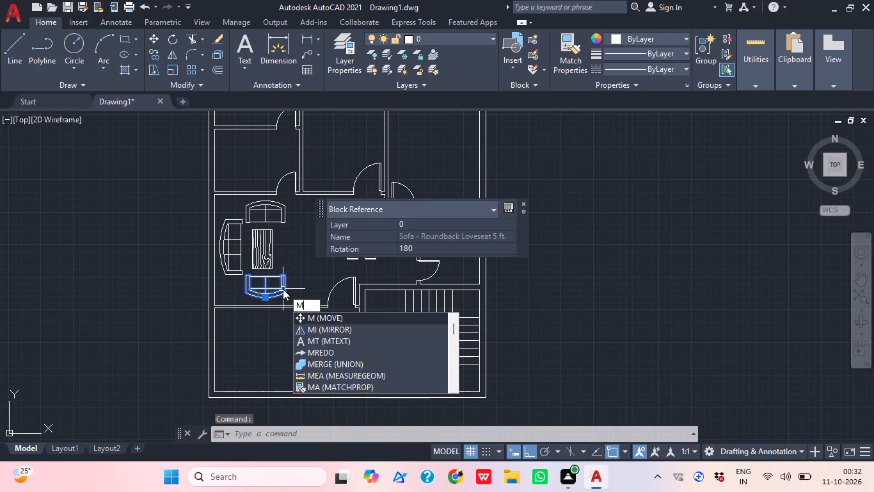
key(BackSpace)
text(co)
key(space)
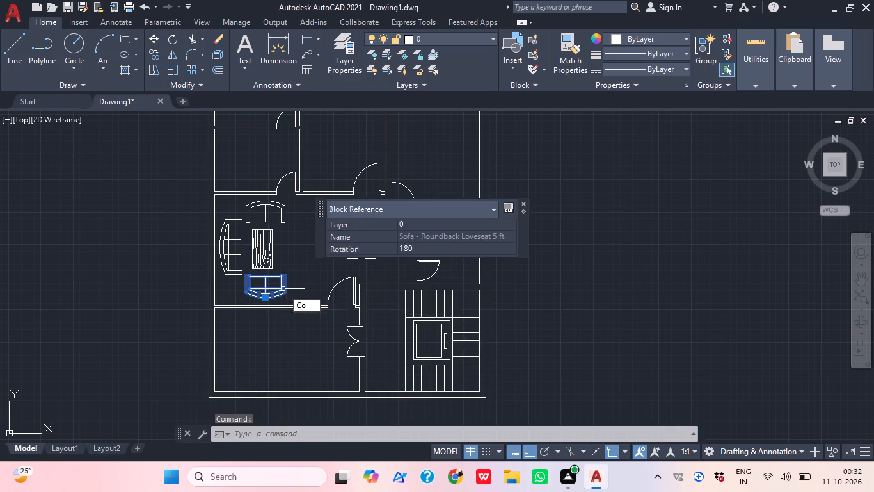
click(266, 279)
scroll(267, 329, down, 1)
middle_drag(272, 309, 271, 258)
scroll(266, 297, up, 3)
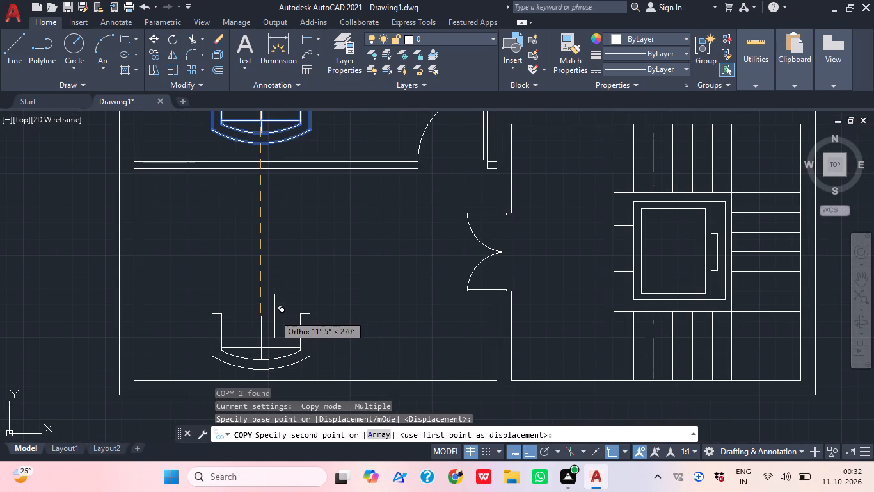
click(274, 316)
middle_drag(317, 268, 320, 288)
key(Escape)
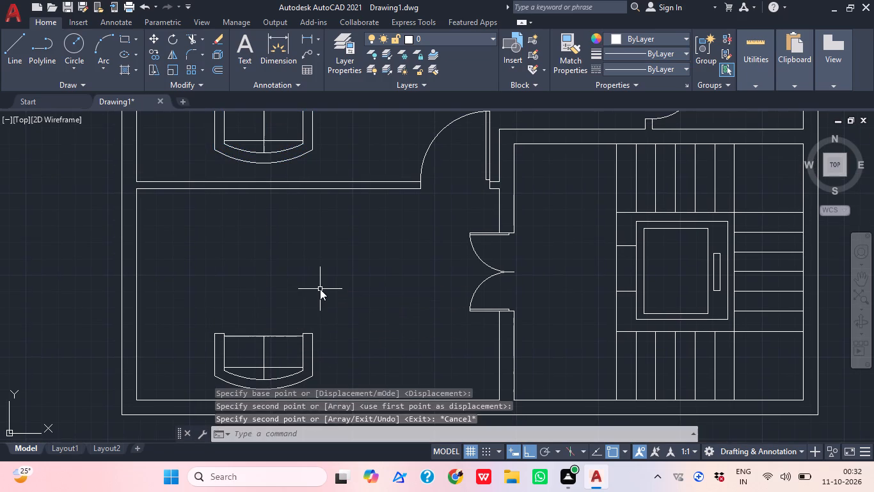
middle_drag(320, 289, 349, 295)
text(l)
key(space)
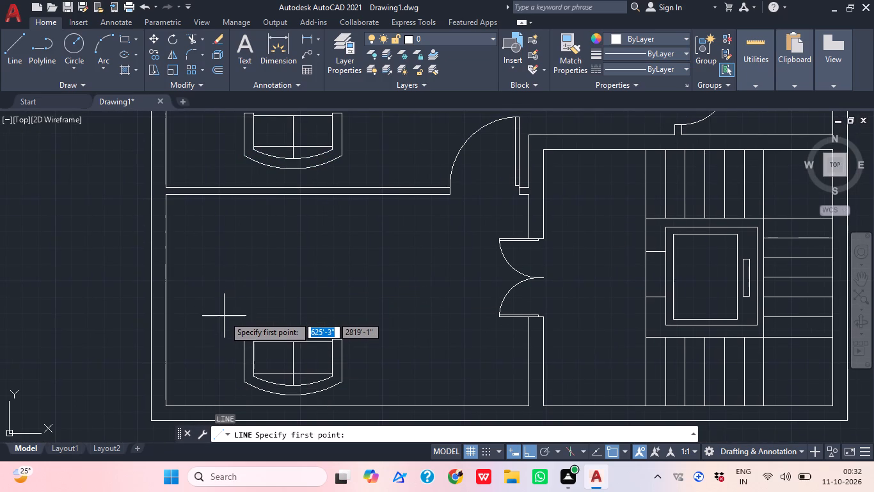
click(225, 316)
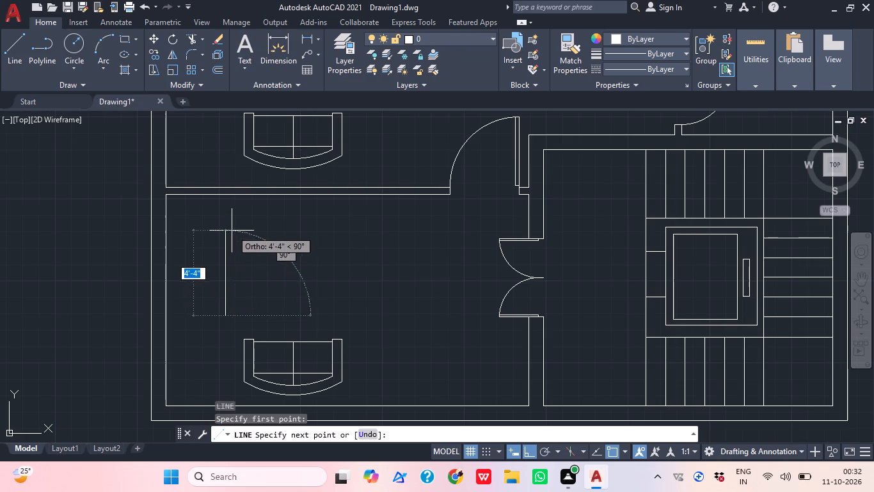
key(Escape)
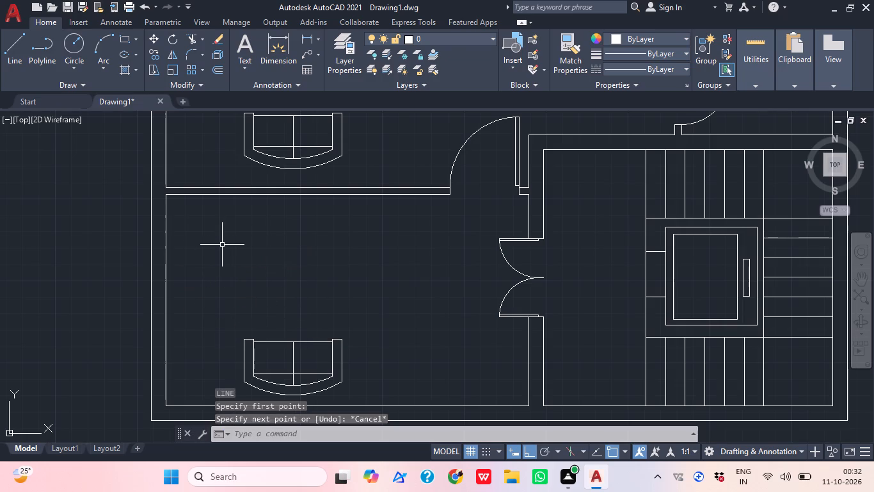
Draw a vertical line northwest of the copied loveseat and continue it east from its north end, forming an L-shaped corner.
text(l)
key(space)
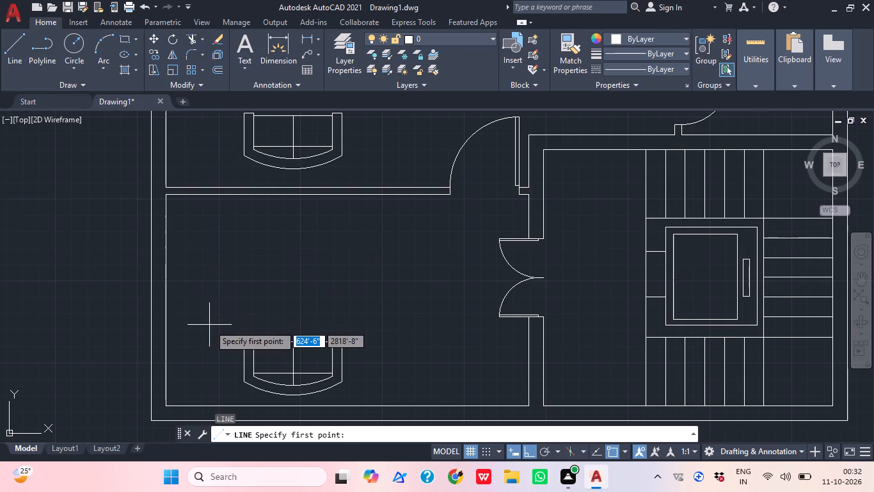
click(209, 325)
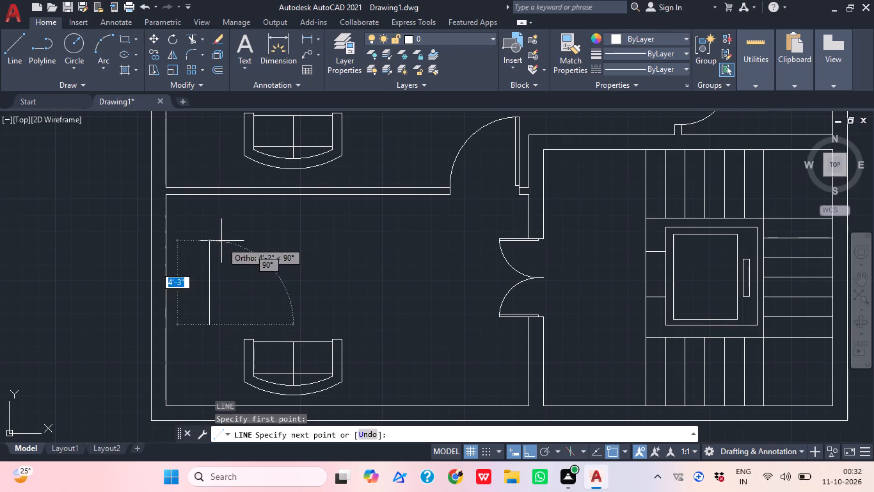
click(215, 227)
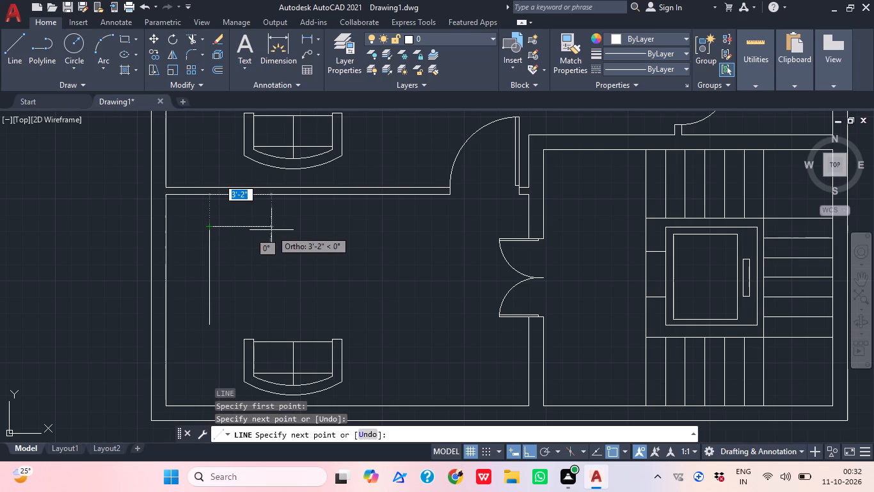
click(283, 229)
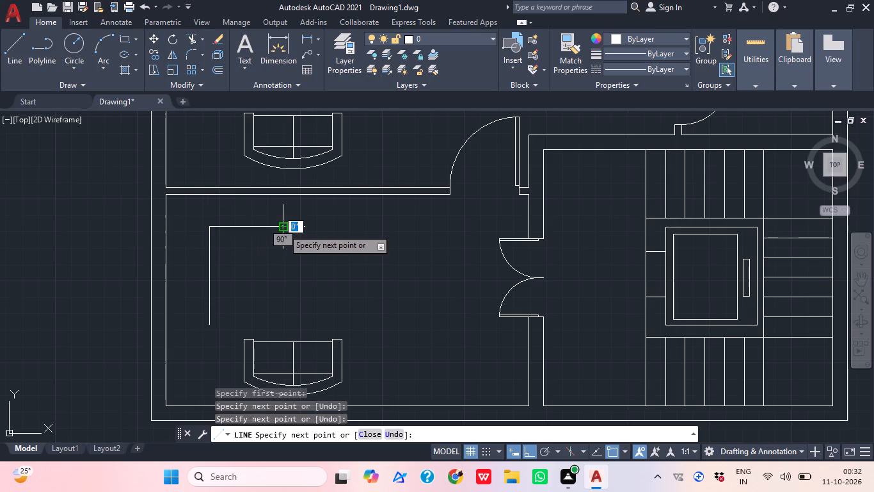
key(Escape)
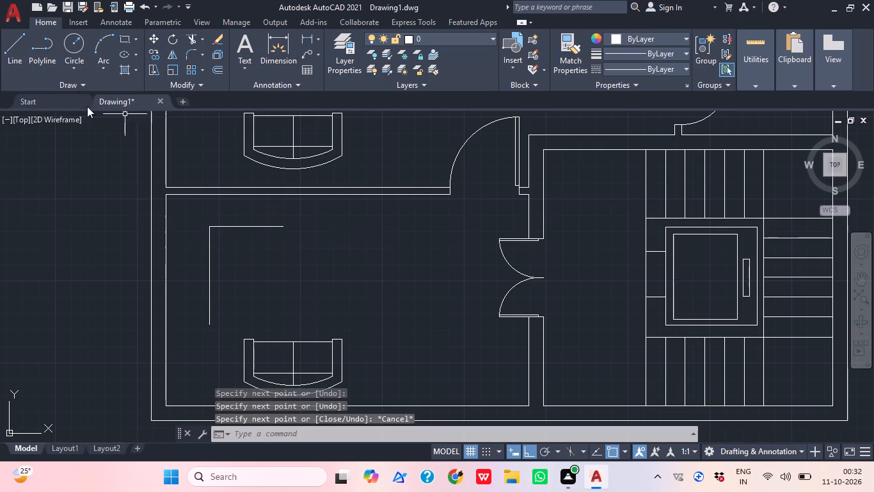
Draw a three-point arc across the L's corner, from the vertical line through the horizontal line, ending on the horizontal line.
click(102, 44)
scroll(202, 260, up, 1)
scroll(225, 204, up, 1)
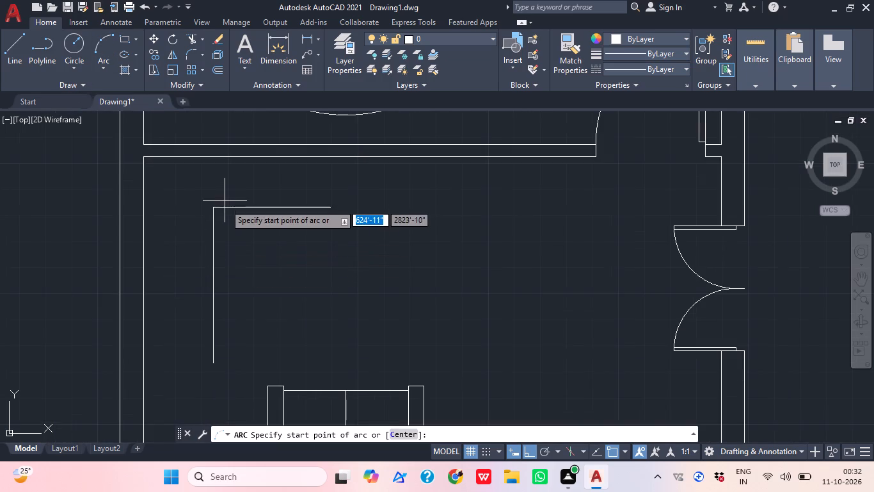
scroll(225, 204, up, 1)
click(194, 271)
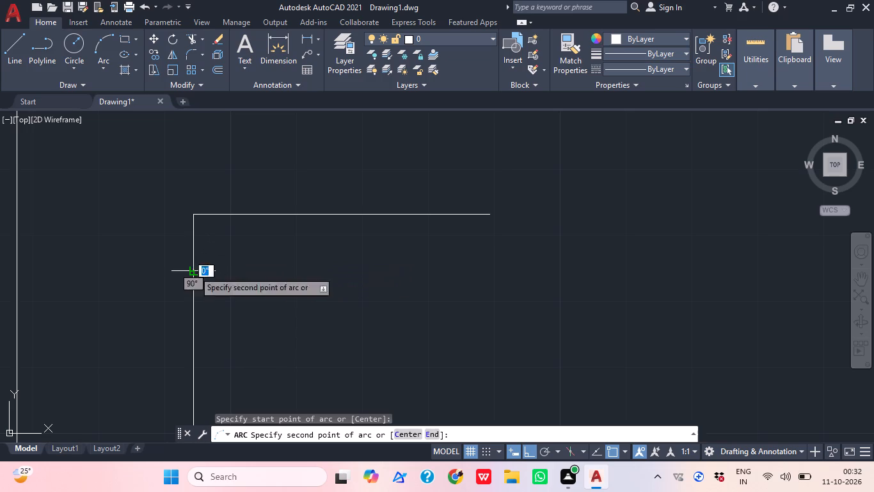
click(241, 214)
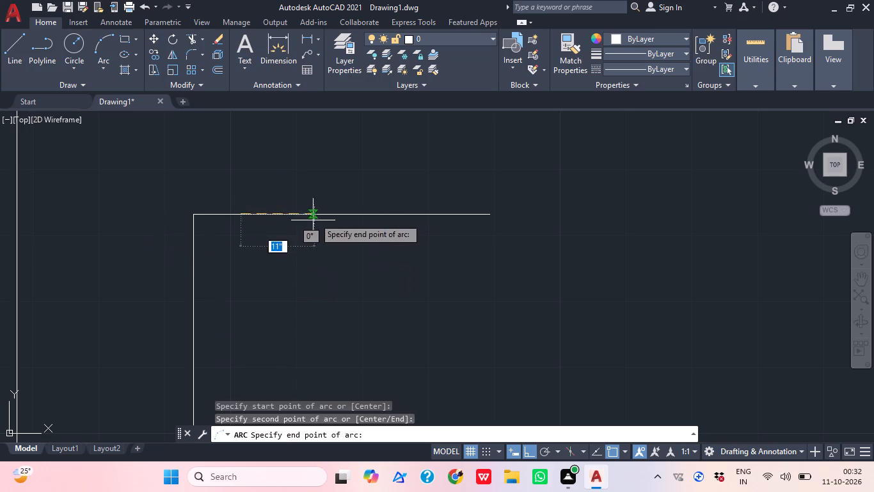
click(268, 202)
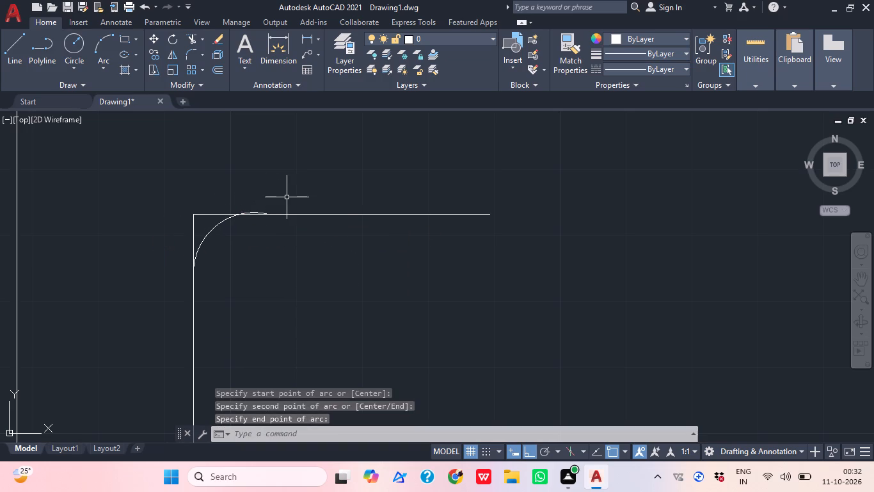
key(Escape)
Trim the L's square corner outside the arc and the bit of arc bulging above the horizontal line.
key(t)
text(r)
key(space)
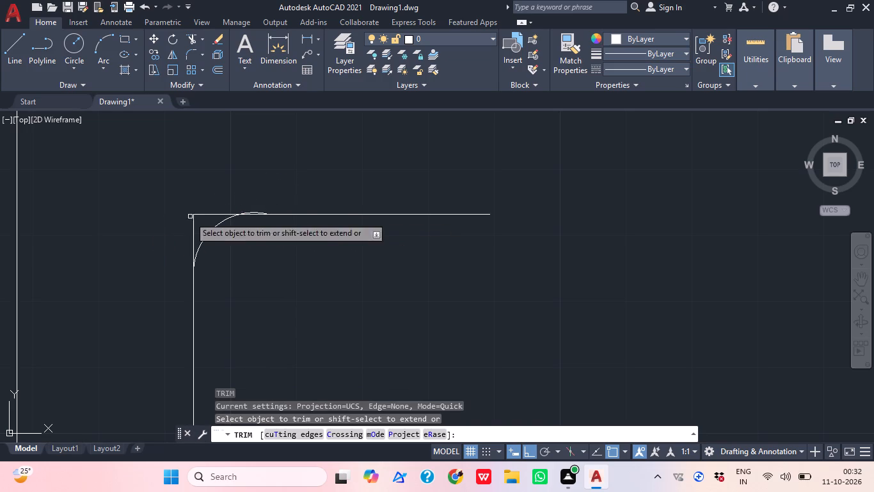
scroll(187, 224, up, 1)
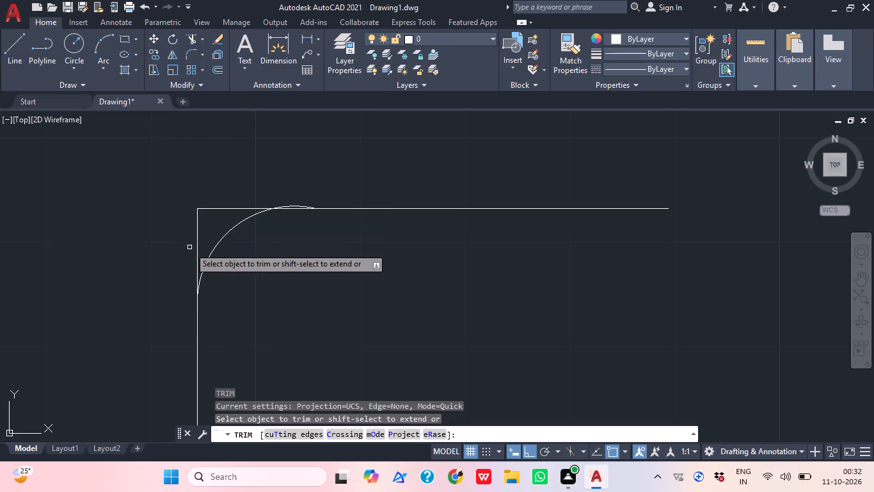
click(189, 247)
click(239, 180)
scroll(271, 218, up, 3)
click(338, 172)
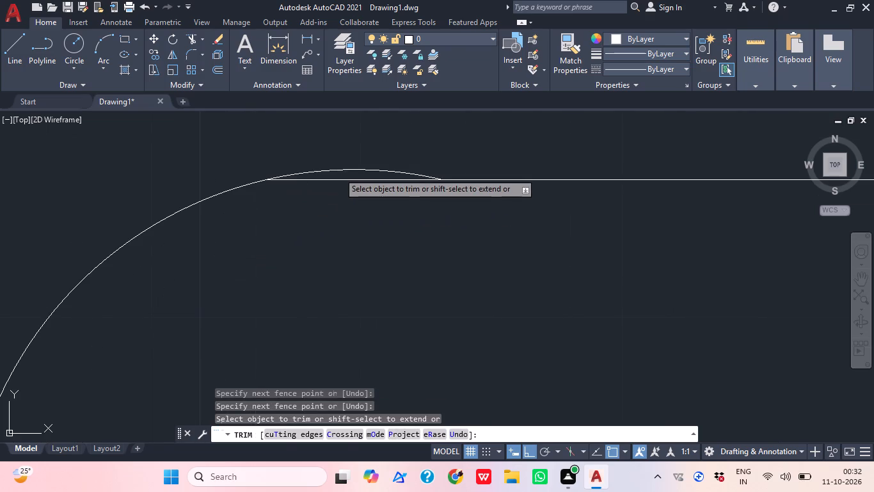
click(338, 158)
scroll(351, 146, down, 4)
middle_drag(424, 199, 332, 256)
scroll(422, 201, down, 2)
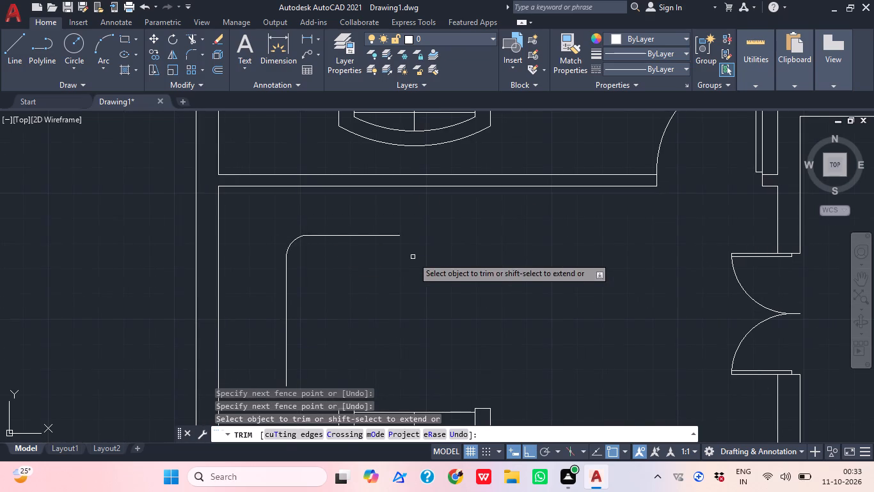
key(Escape)
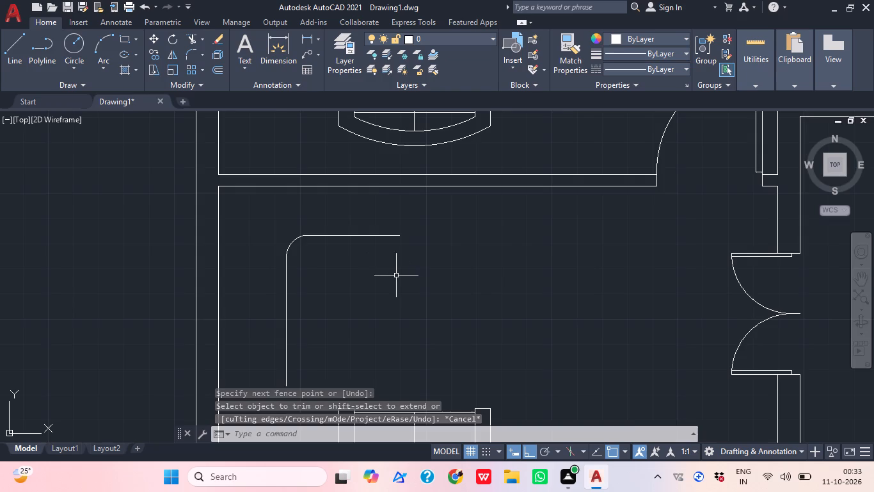
Draw an outer vertical line about 4 ft long between the west wall and the rounded L's vertical side.
scroll(398, 275, down, 1)
middle_drag(417, 269, 406, 272)
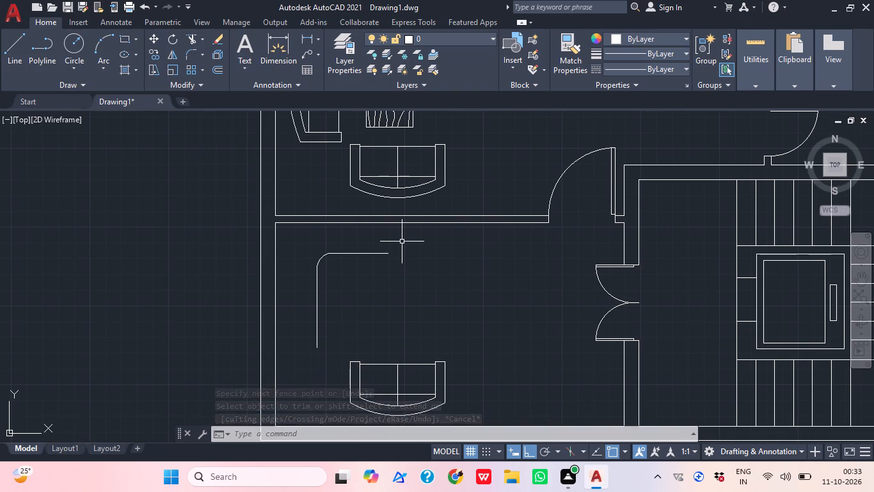
key(l)
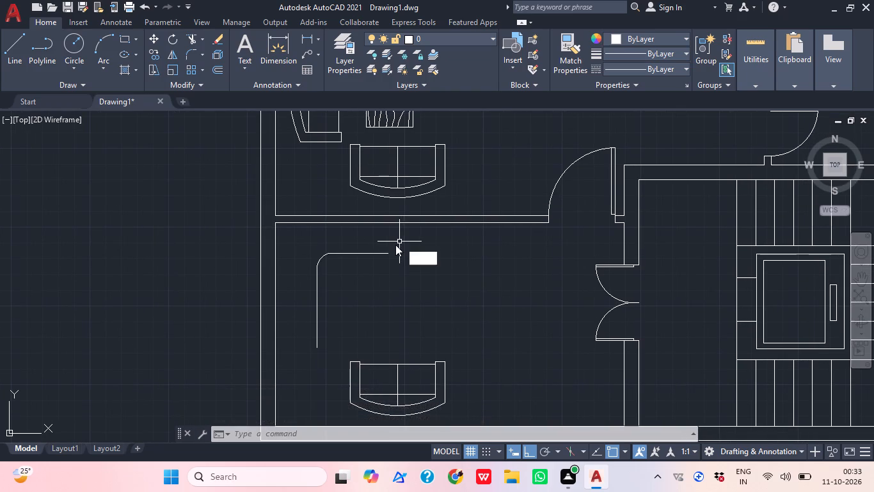
key(space)
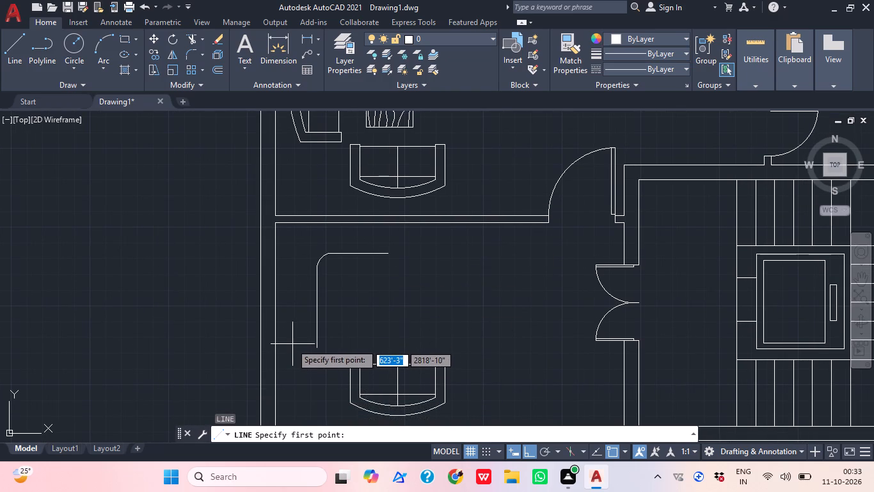
click(290, 343)
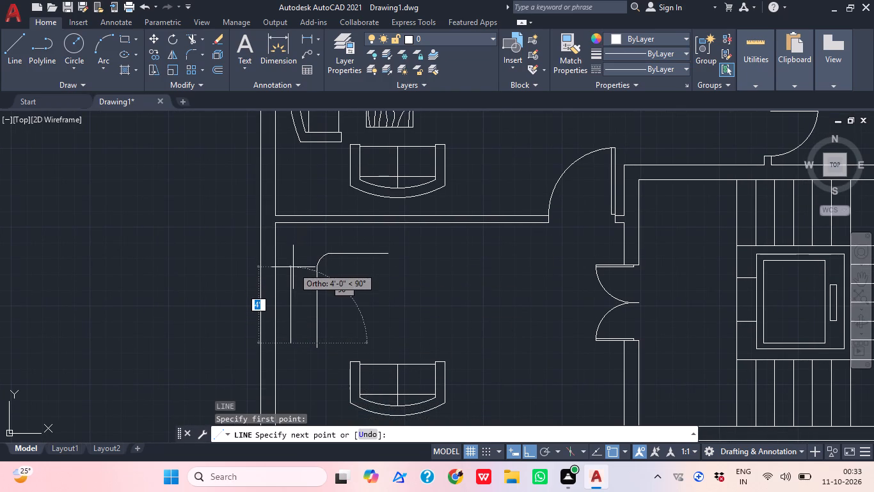
click(292, 267)
key(Escape)
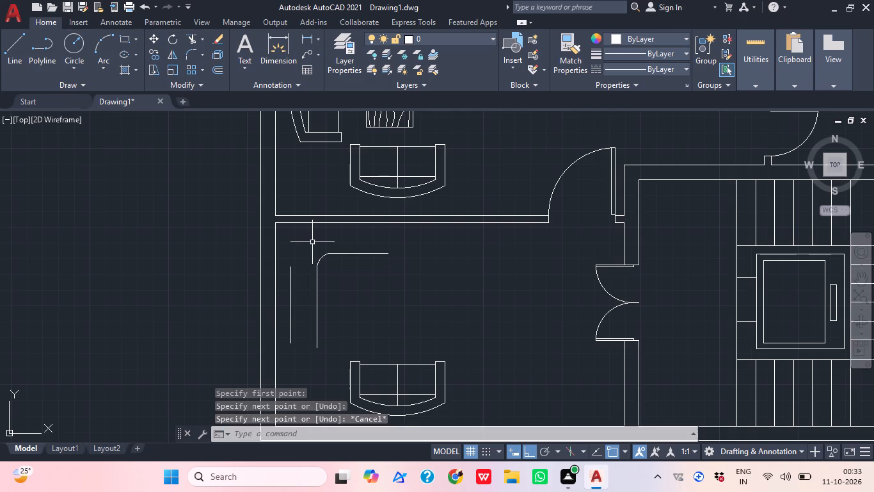
Draw an outer horizontal line between the room's north wall and the rounded L's horizontal side.
key(l)
key(space)
scroll(317, 245, up, 1)
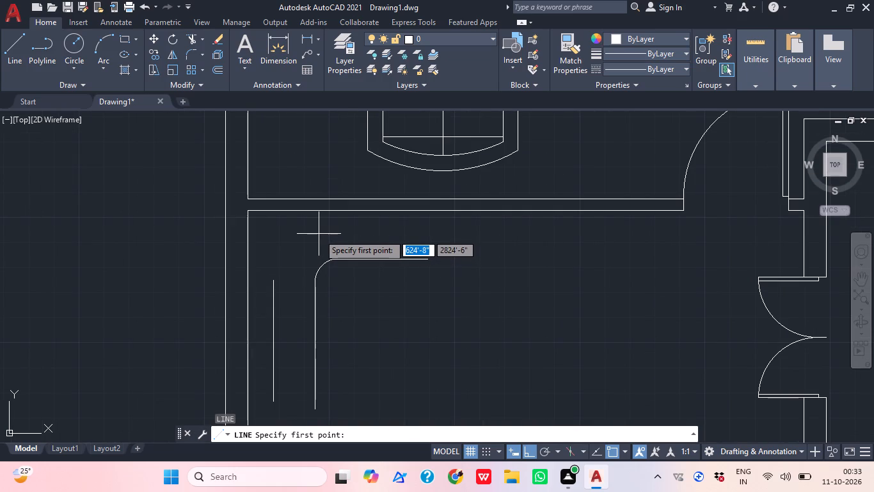
click(317, 231)
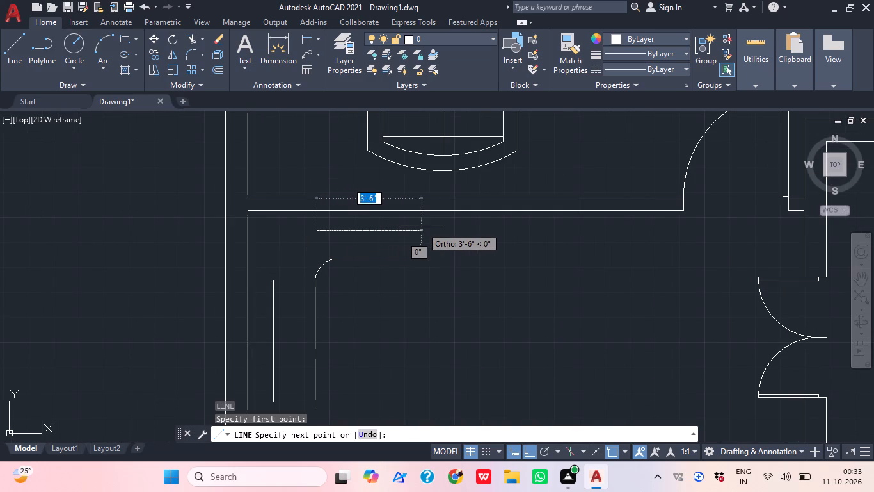
click(415, 227)
key(Escape)
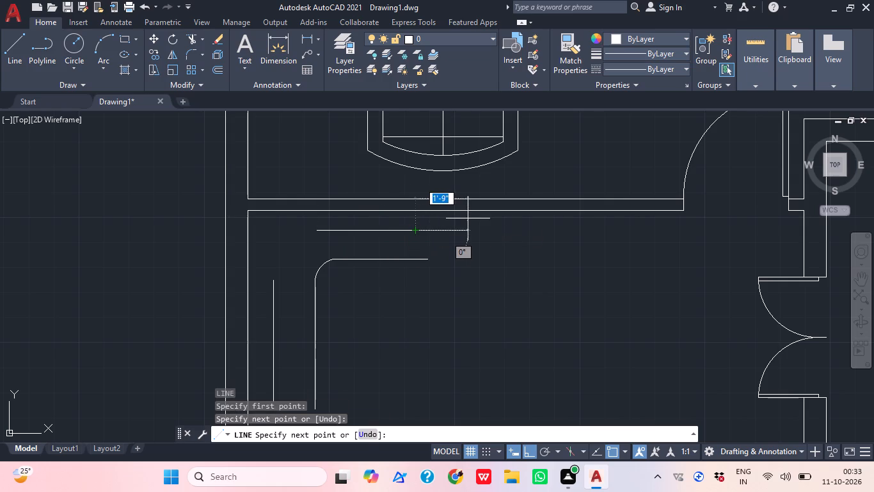
Draw an arc from the outer vertical line's north end through the outer horizontal line's west end, ending on that line.
click(108, 45)
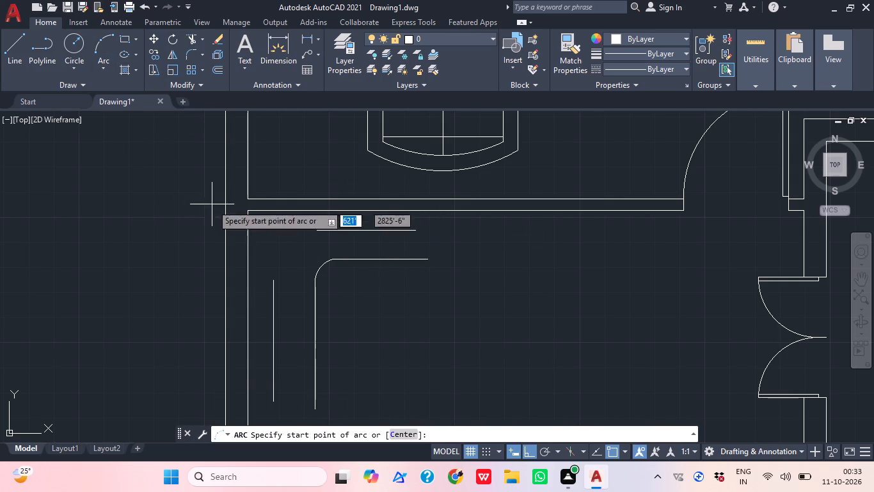
click(274, 279)
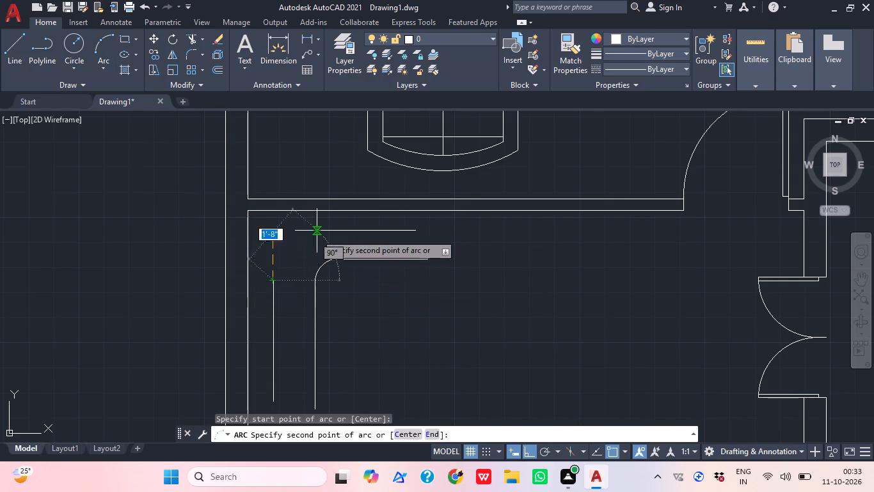
click(317, 234)
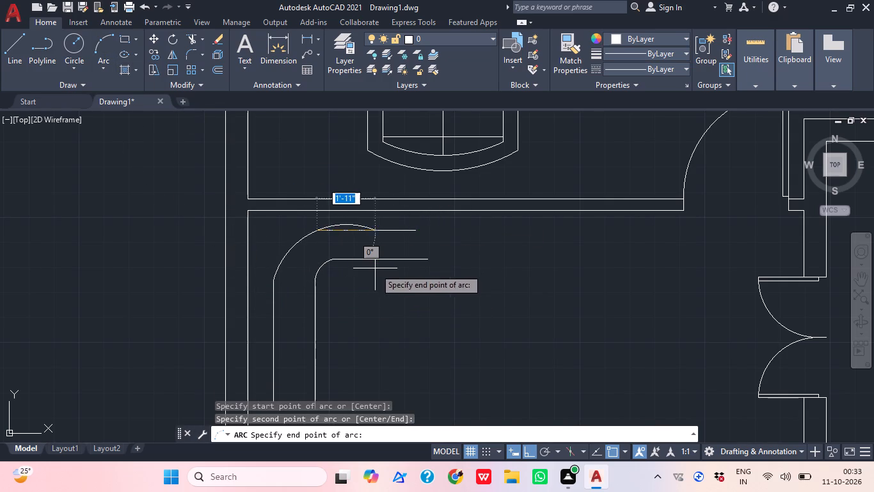
scroll(346, 255, up, 1)
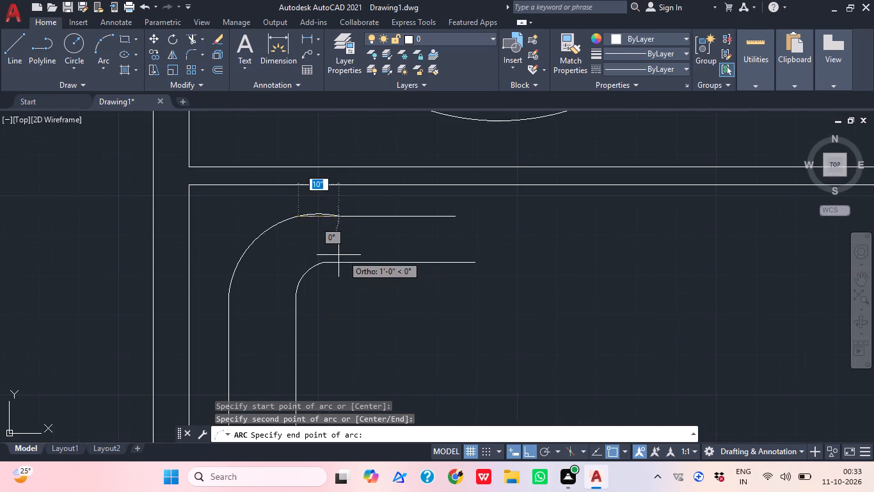
middle_drag(338, 255, 285, 275)
click(284, 245)
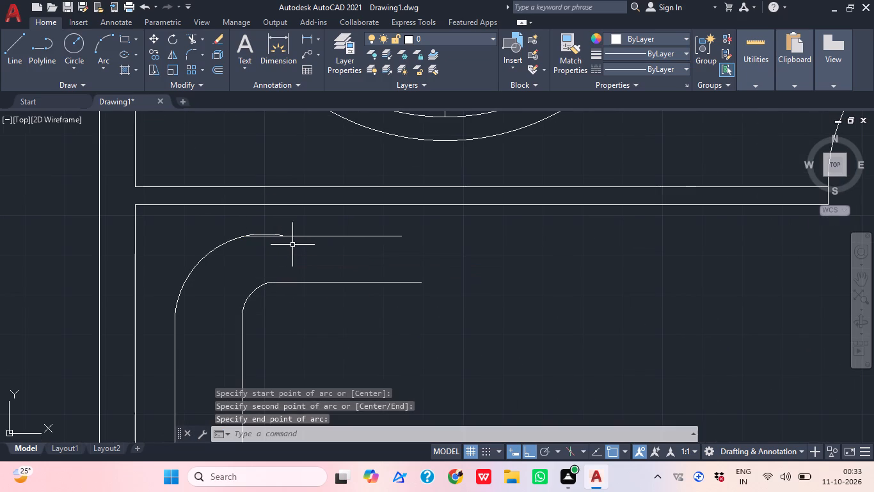
Trim the bit of the outer corner arc bulging above the outer horizontal line.
key(r)
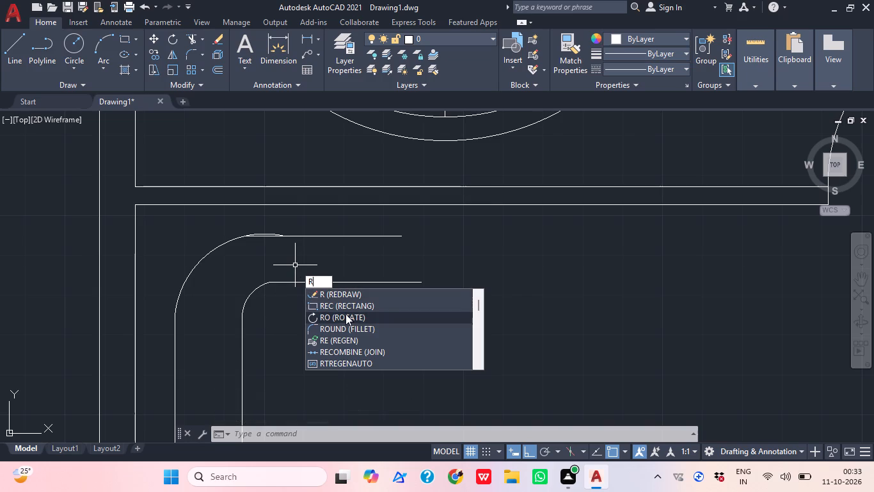
key(Escape)
text(tr)
key(space)
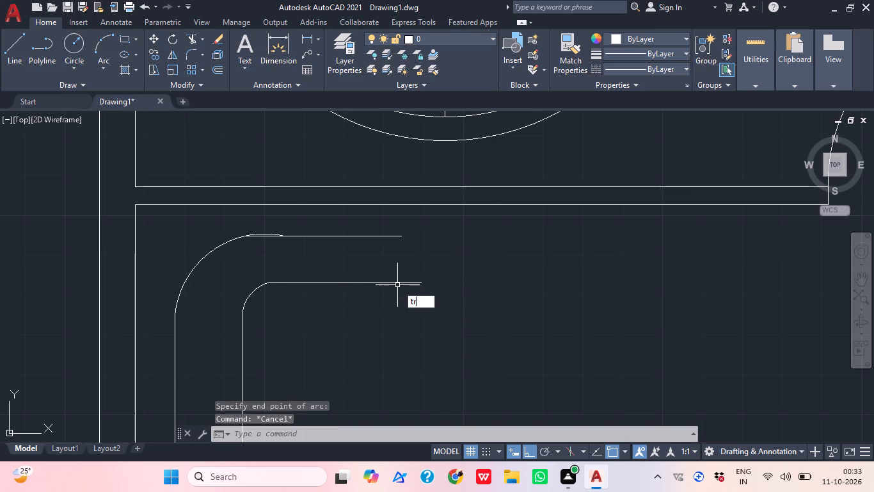
scroll(274, 224, up, 3)
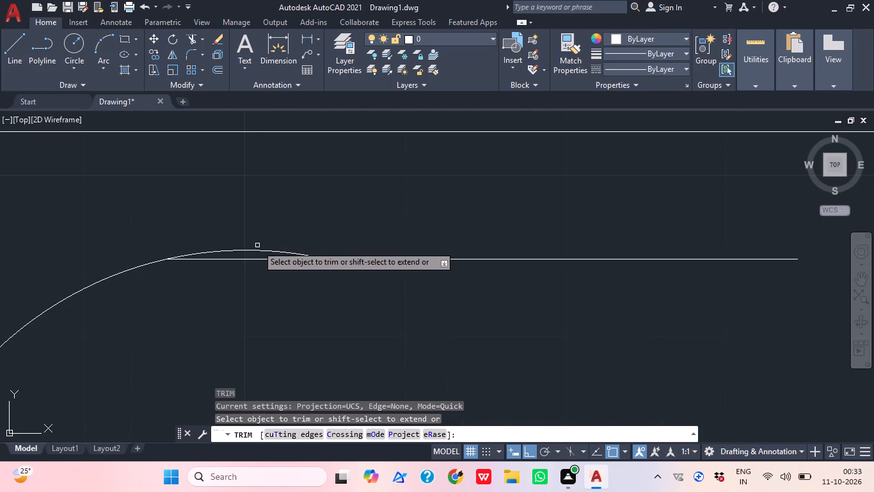
click(254, 255)
click(253, 250)
scroll(310, 192, down, 3)
scroll(322, 267, down, 1)
middle_click(322, 267)
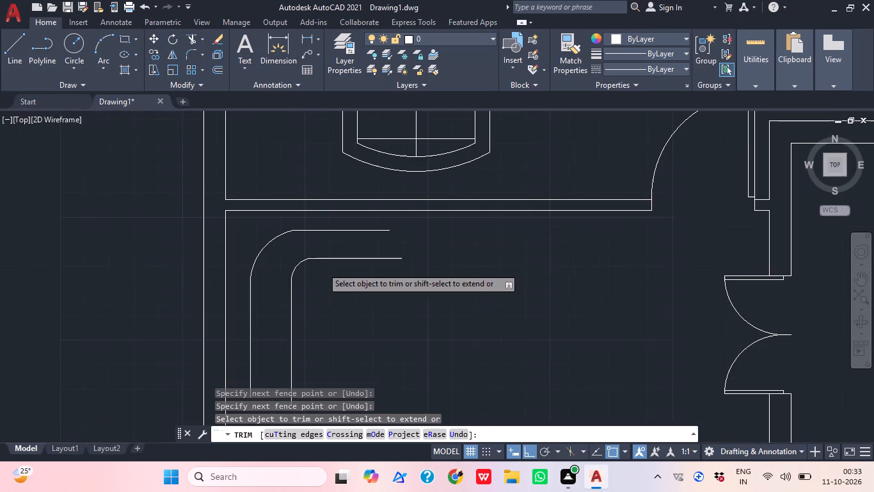
key(Escape)
Delete the inner horizontal line of the rounded L.
scroll(326, 283, down, 1)
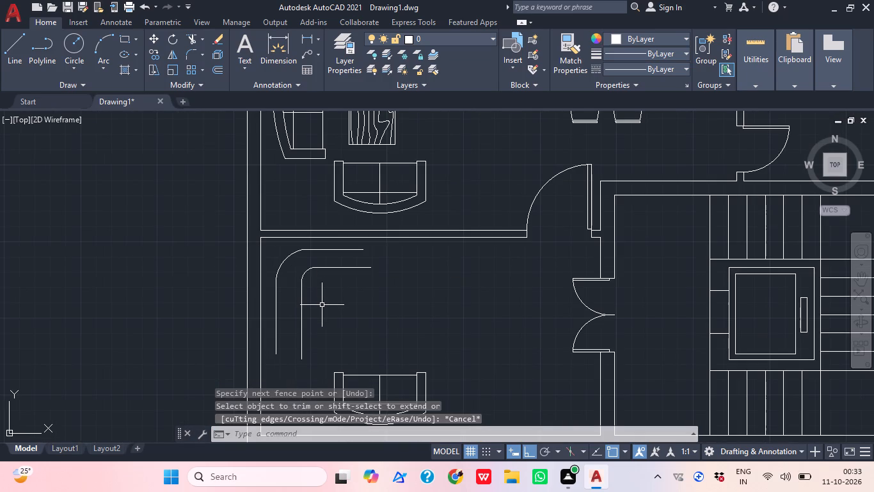
scroll(299, 288, up, 1)
click(356, 285)
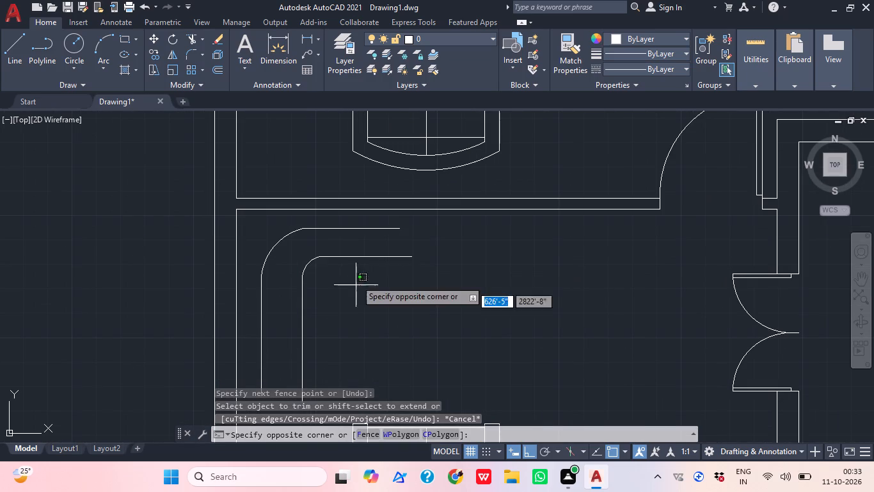
click(353, 249)
key(Delete)
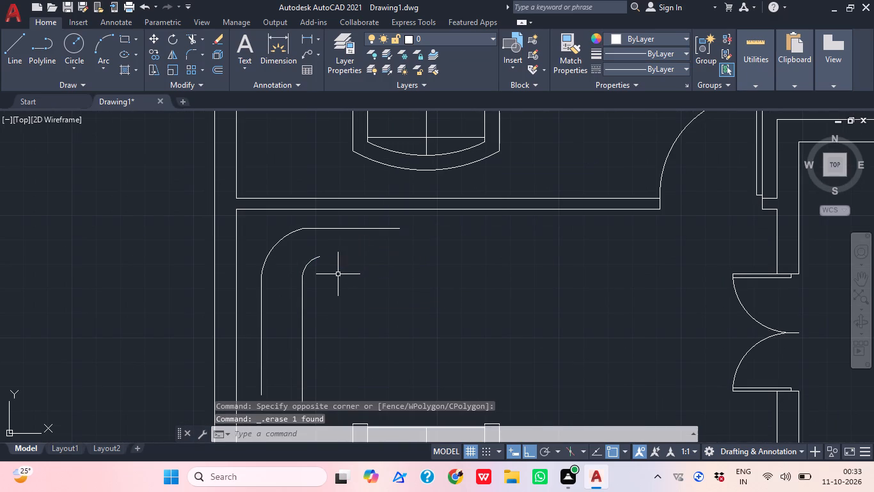
Draw a new inner horizontal line about 3 ft long, running east from the upper part of the inner corner arc.
click(309, 322)
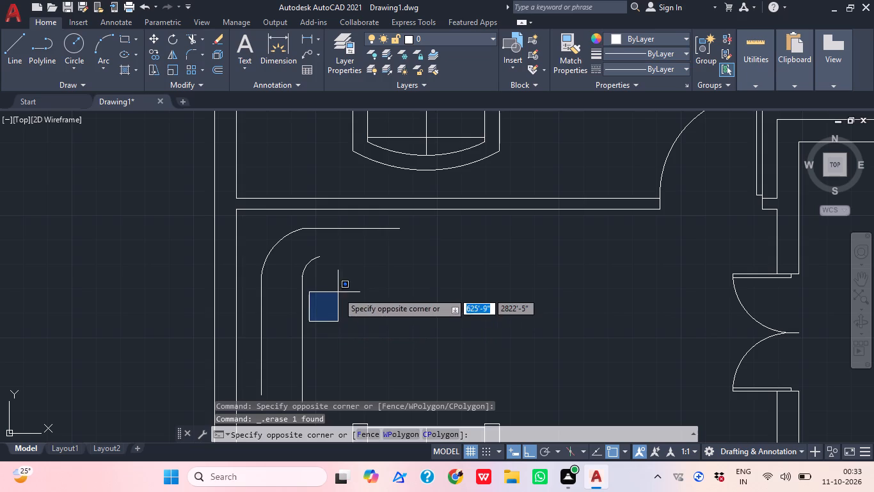
click(341, 283)
text(l)
key(space)
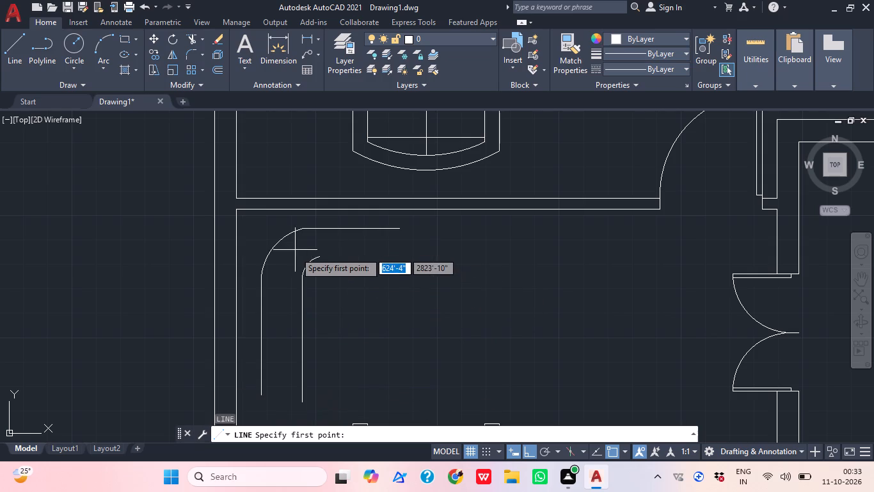
scroll(303, 264, up, 1)
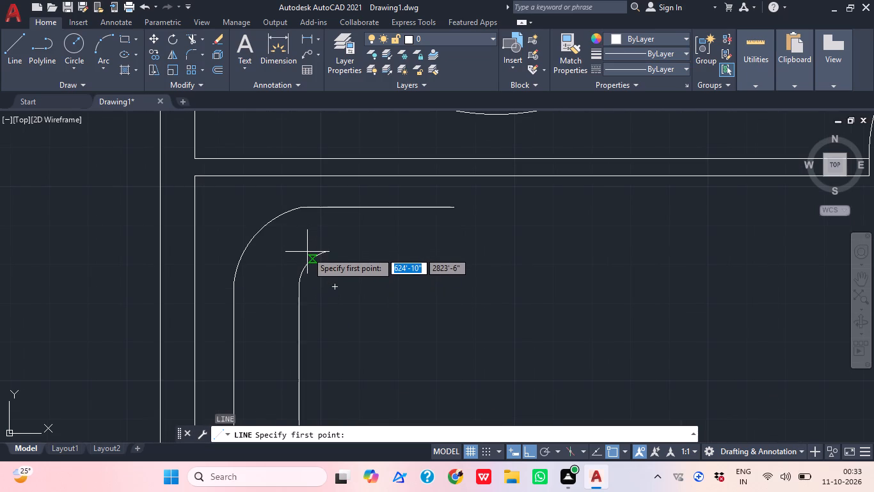
click(307, 252)
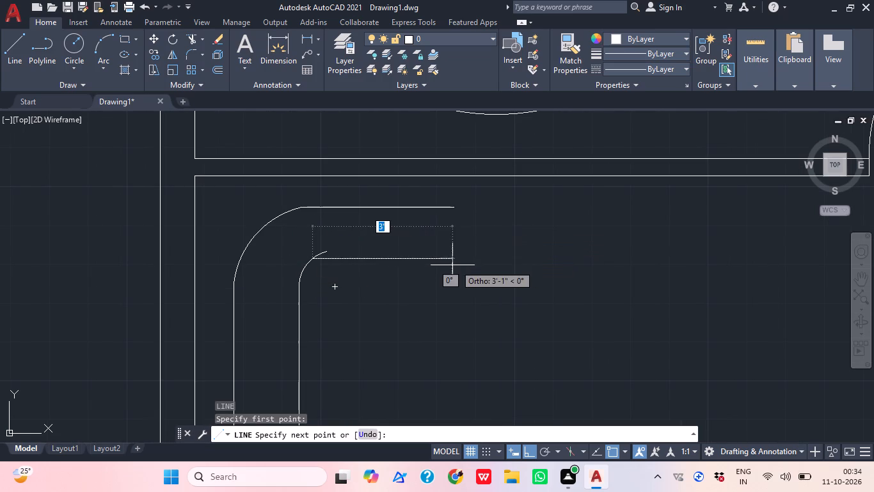
click(452, 265)
key(Escape)
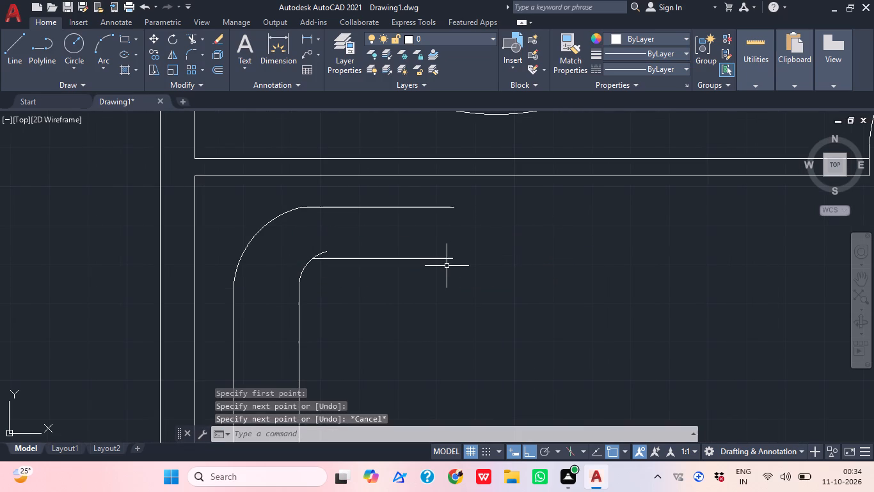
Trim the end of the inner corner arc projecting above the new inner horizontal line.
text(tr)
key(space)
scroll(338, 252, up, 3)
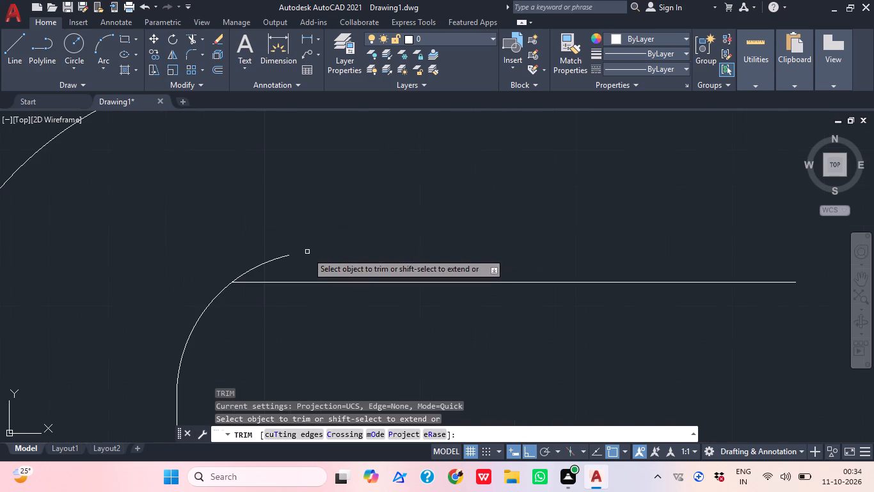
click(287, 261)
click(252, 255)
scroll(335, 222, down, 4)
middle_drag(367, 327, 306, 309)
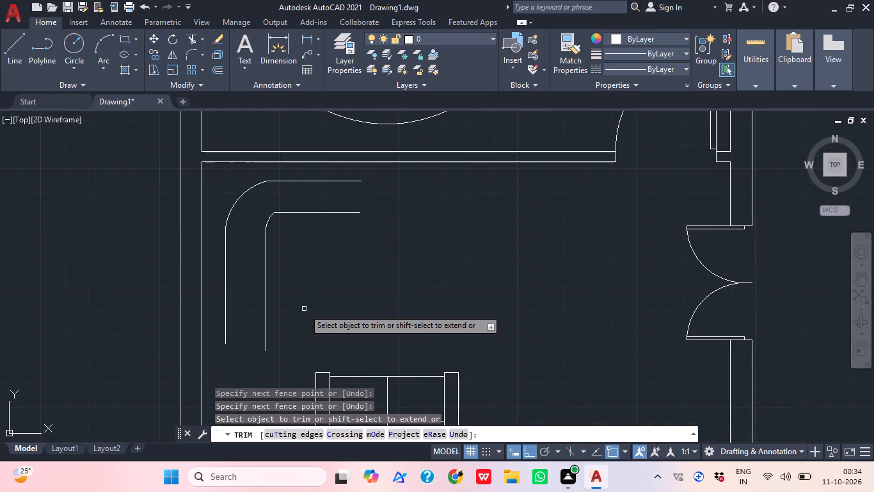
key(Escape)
Delete the rounded L's inner vertical line and its inner corner arc.
drag(290, 277, 281, 274)
click(261, 272)
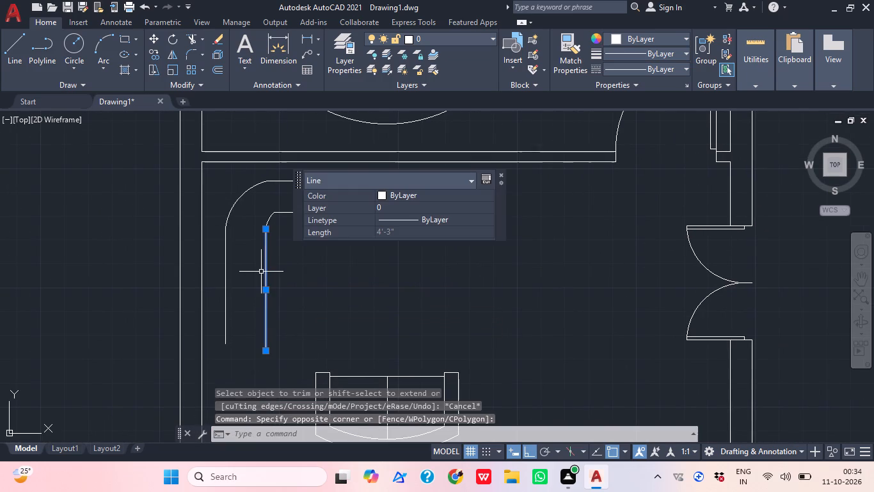
key(Delete)
click(274, 258)
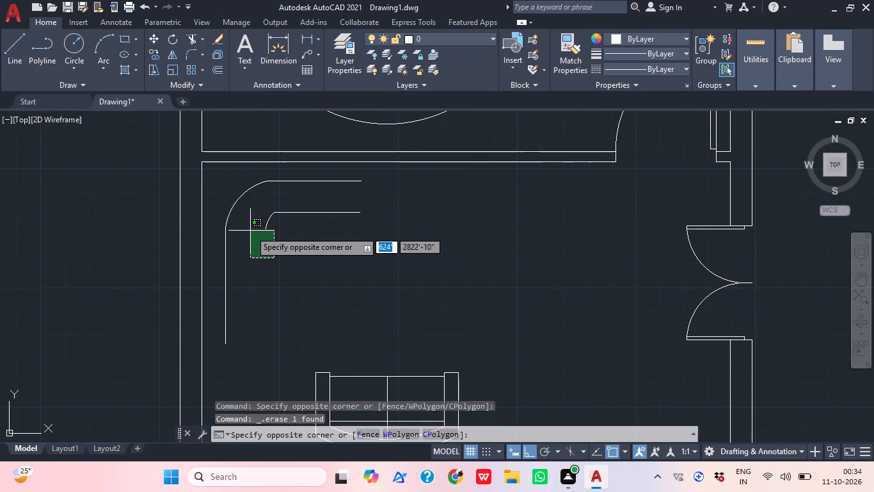
click(251, 217)
key(Delete)
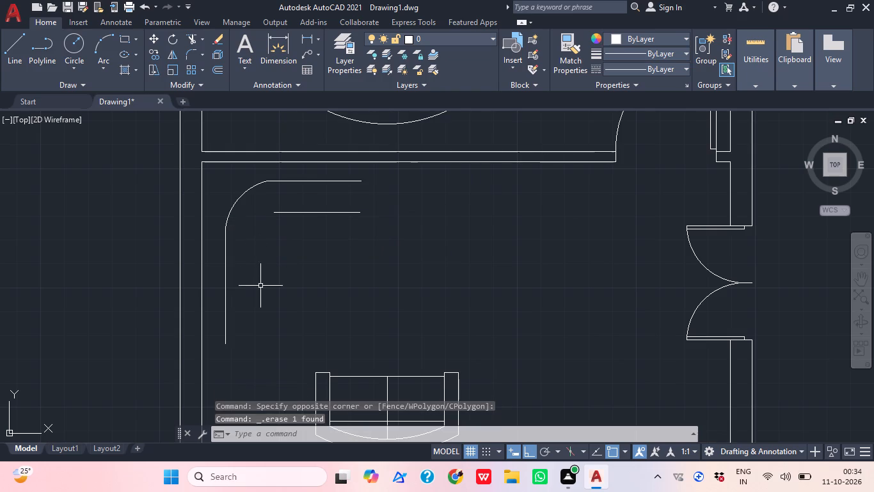
Draw a new inner vertical line about 3'-6" long, closer to the outer vertical line and starting just below the inner horizontal line.
key(l)
key(space)
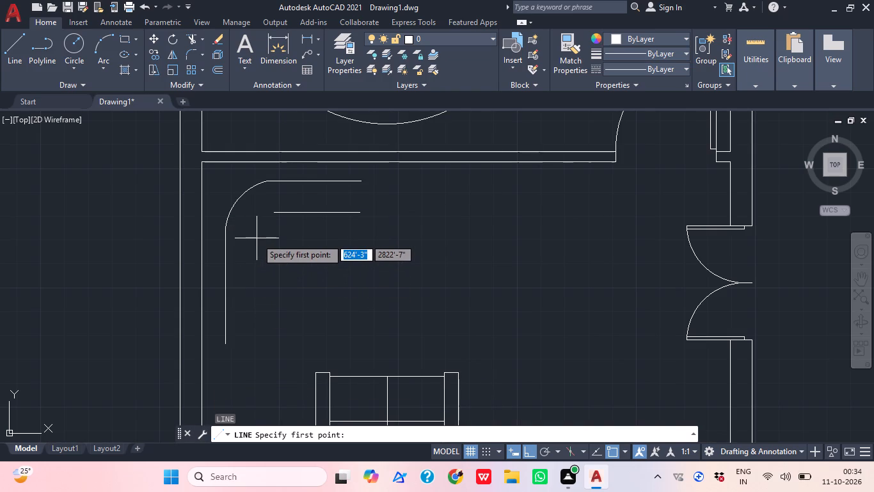
click(257, 237)
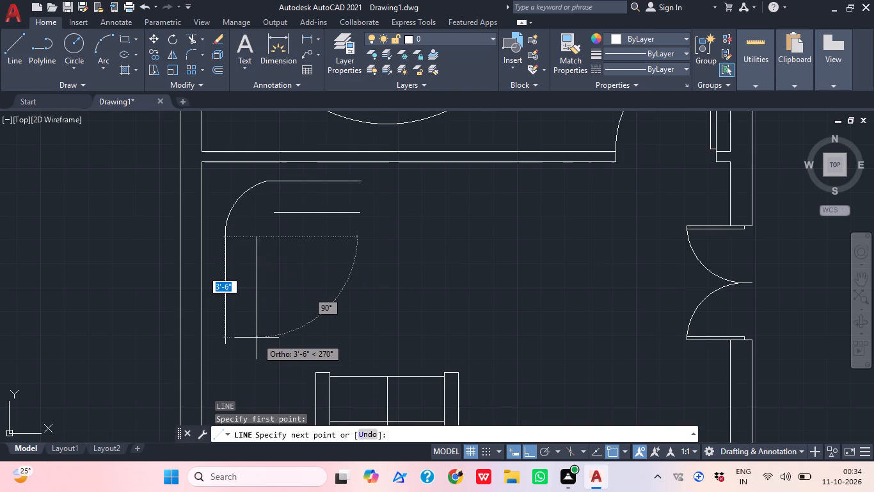
click(257, 339)
key(Escape)
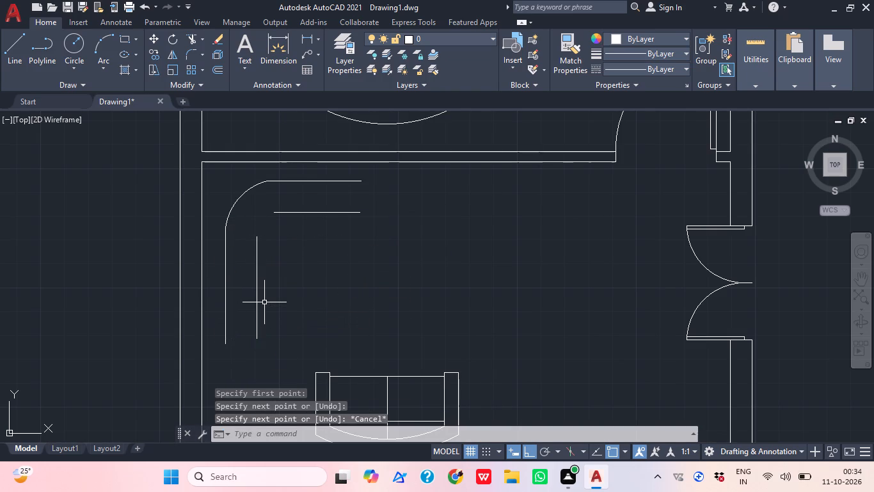
Draw an arc from the inner vertical line's north end through the inner horizontal line's west end, ending on that line.
key(a)
key(space)
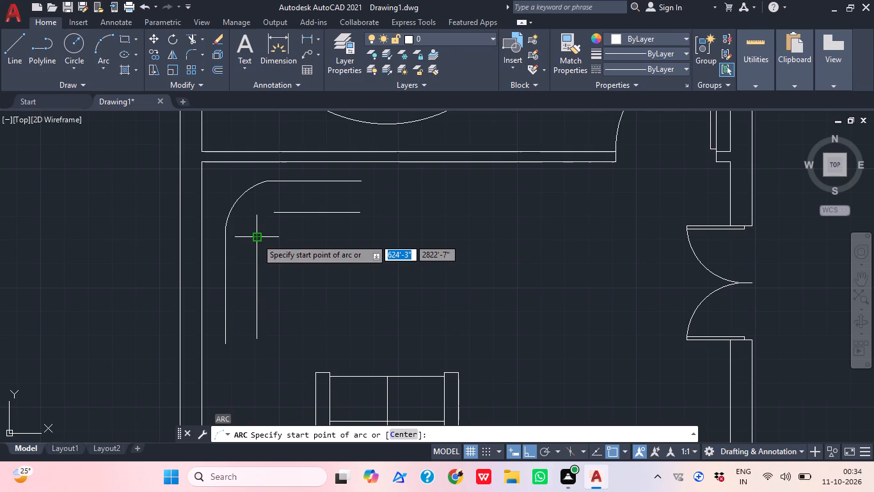
click(257, 238)
click(277, 213)
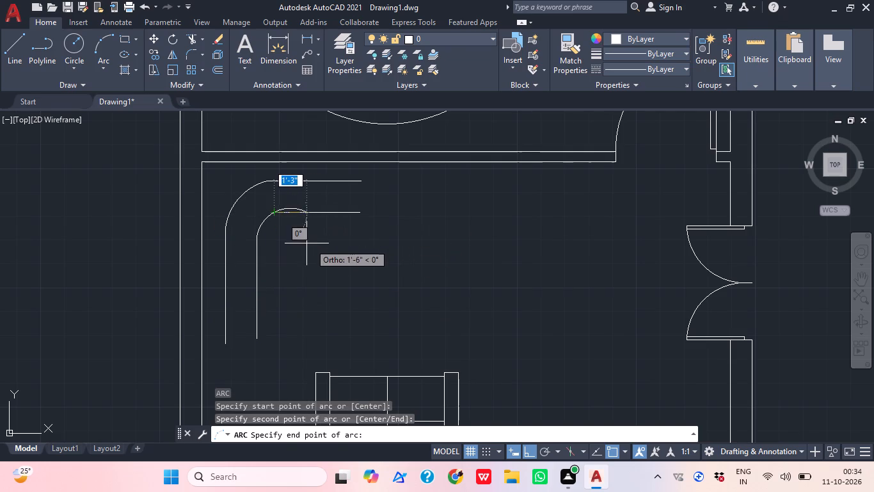
scroll(311, 232, up, 2)
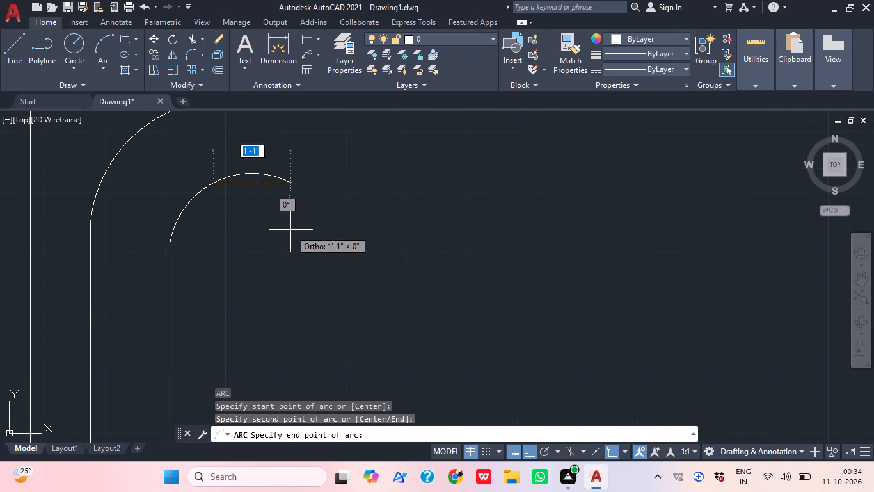
click(275, 203)
scroll(313, 211, down, 2)
middle_drag(330, 253, 332, 260)
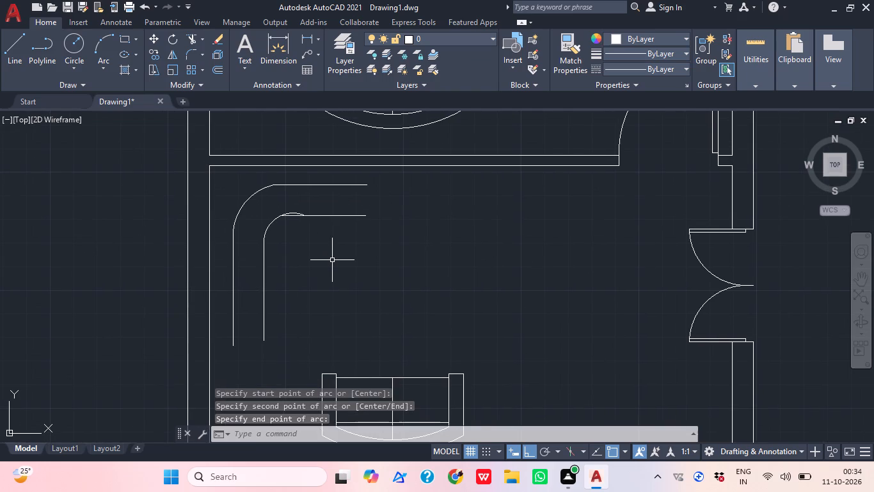
Trim the bit of the inner corner arc bulging above the inner horizontal line.
text(tr)
key(space)
scroll(319, 223, up, 4)
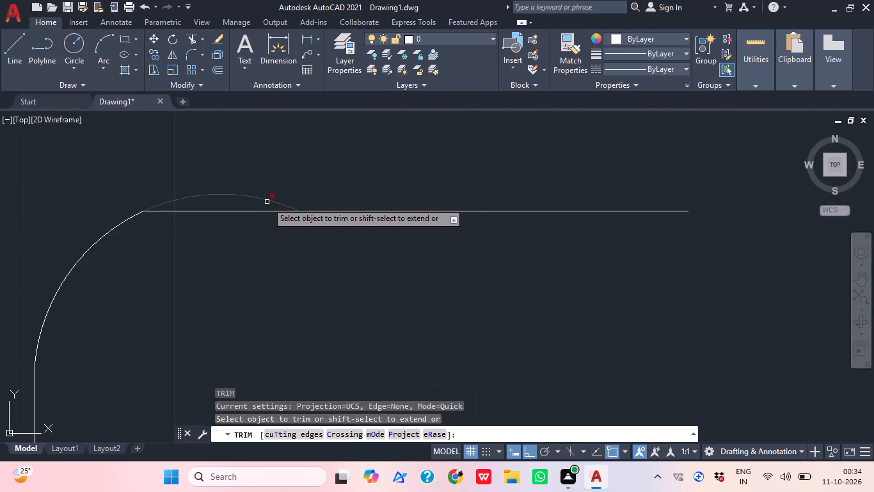
click(251, 202)
click(243, 191)
scroll(287, 194, down, 3)
scroll(335, 258, down, 1)
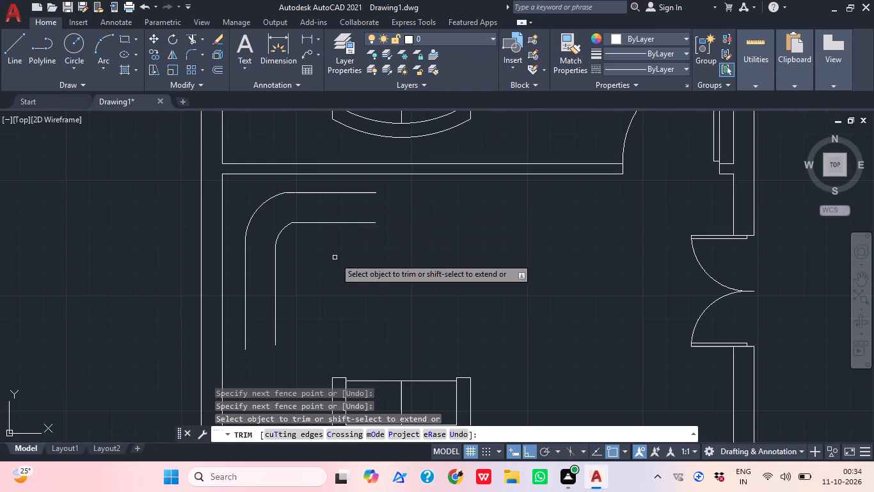
key(Escape)
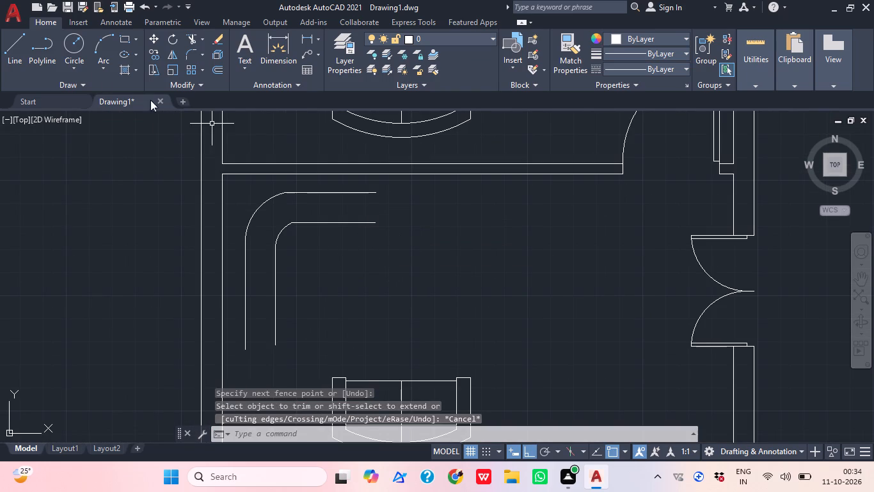
Draw an arc from near the outer horizontal line's east end through the inner horizontal line's east end, ending south of it.
click(101, 44)
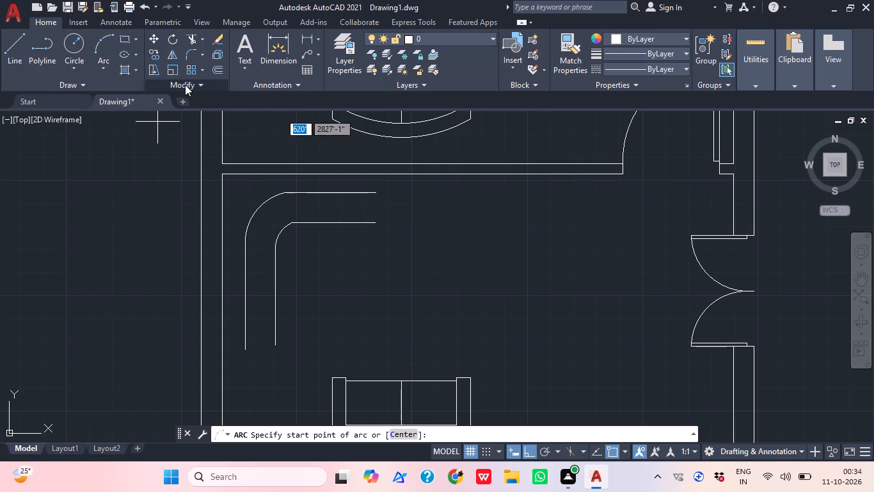
middle_drag(376, 220, 321, 236)
scroll(294, 221, up, 2)
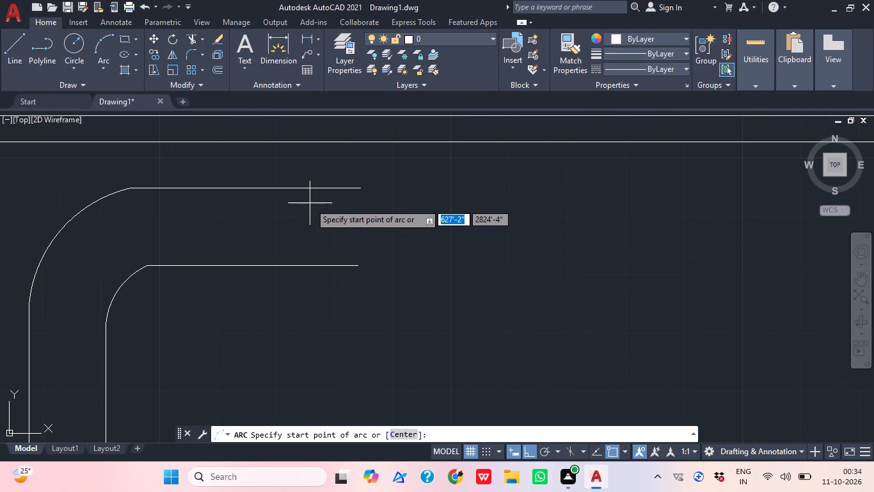
click(317, 188)
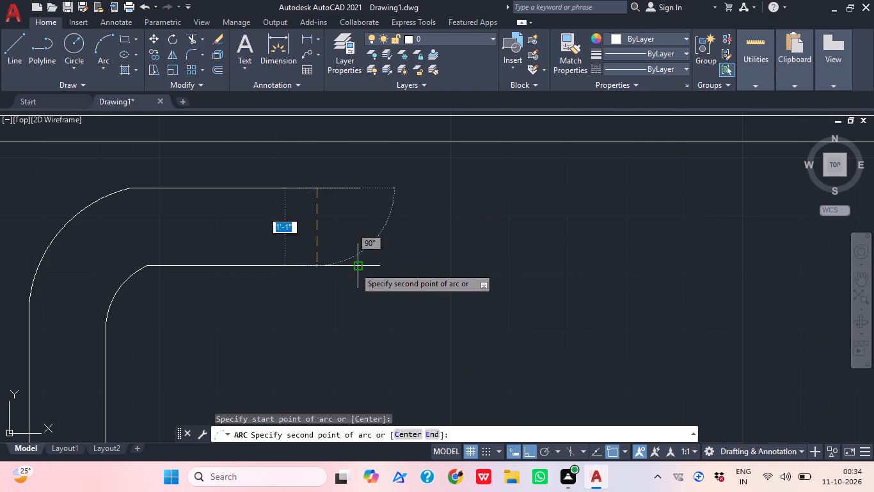
click(363, 265)
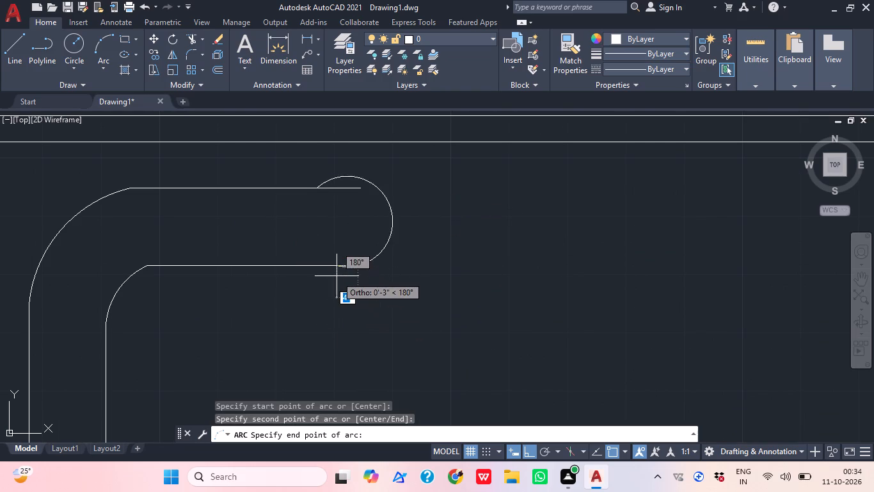
click(347, 334)
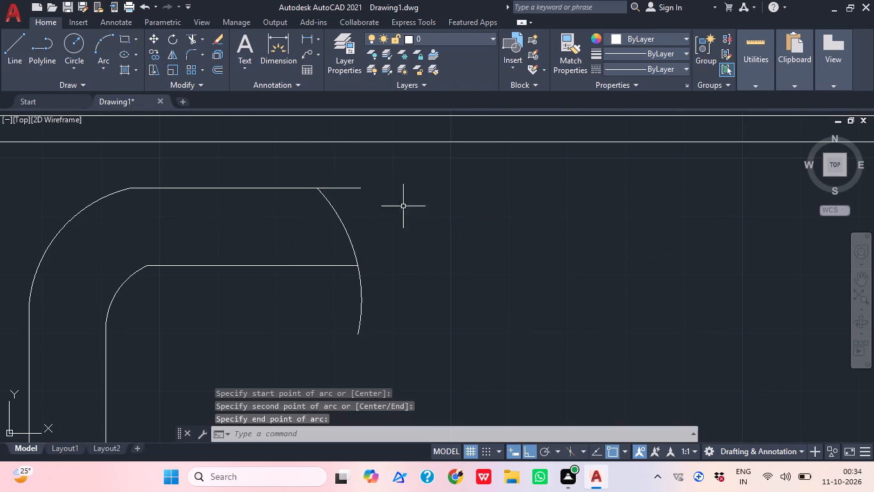
Trim the outer horizontal line beyond the end arc and the arc's tail below the inner horizontal line.
text(tr)
key(space)
click(333, 200)
click(337, 183)
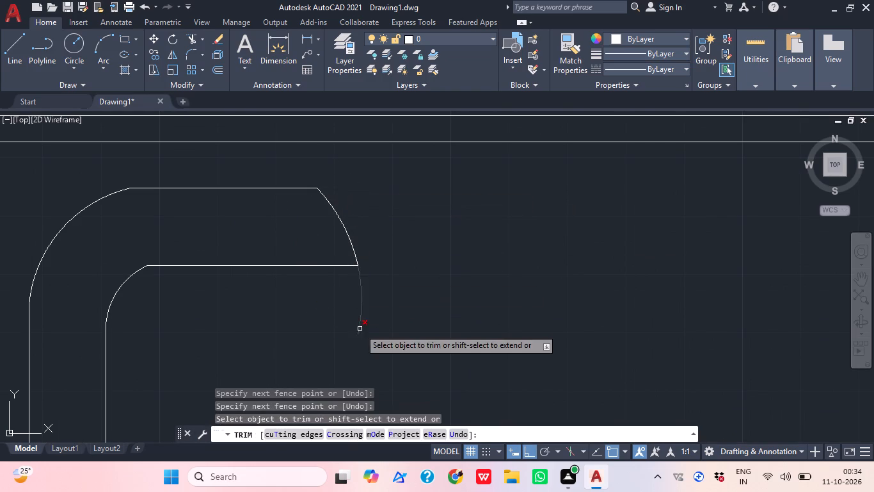
drag(349, 308, 358, 302)
click(381, 288)
scroll(429, 165, down, 1)
scroll(397, 244, down, 1)
middle_drag(397, 249, 361, 250)
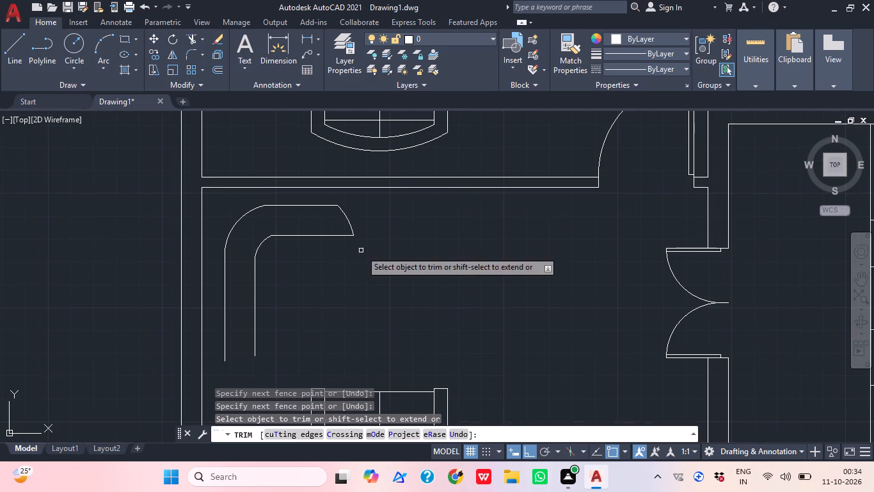
key(Escape)
Draw an arc from near the outer vertical line's south end through the inner vertical line's south end, ending about 10" east of it.
key(a)
key(space)
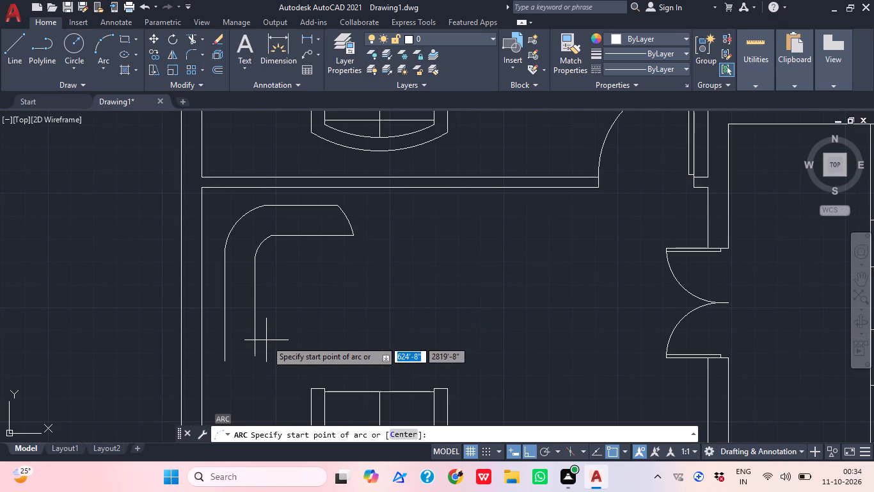
middle_drag(262, 370, 289, 358)
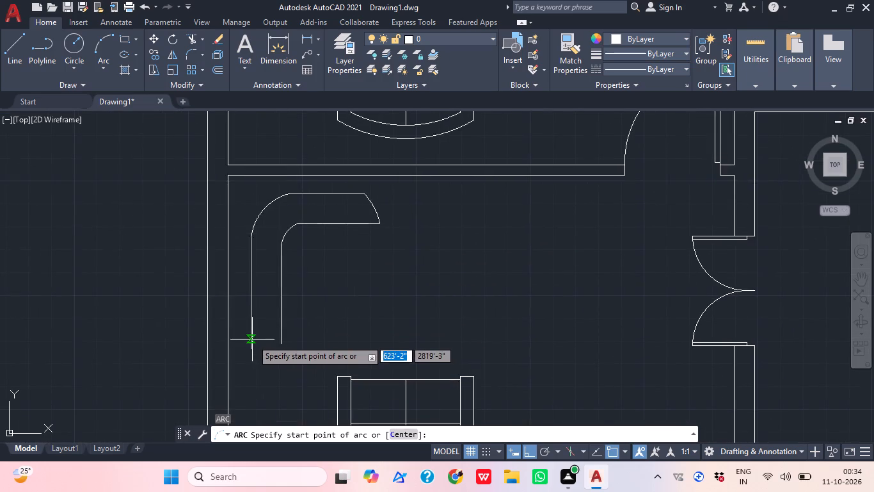
scroll(252, 338, up, 1)
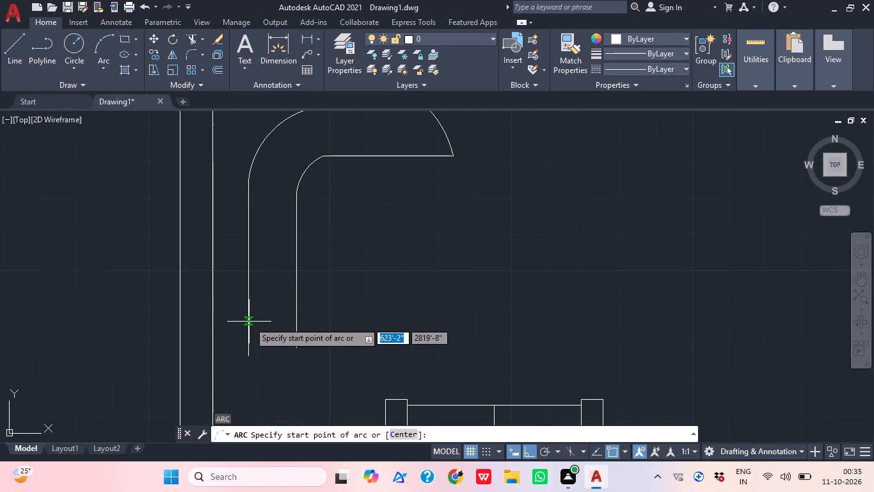
click(249, 322)
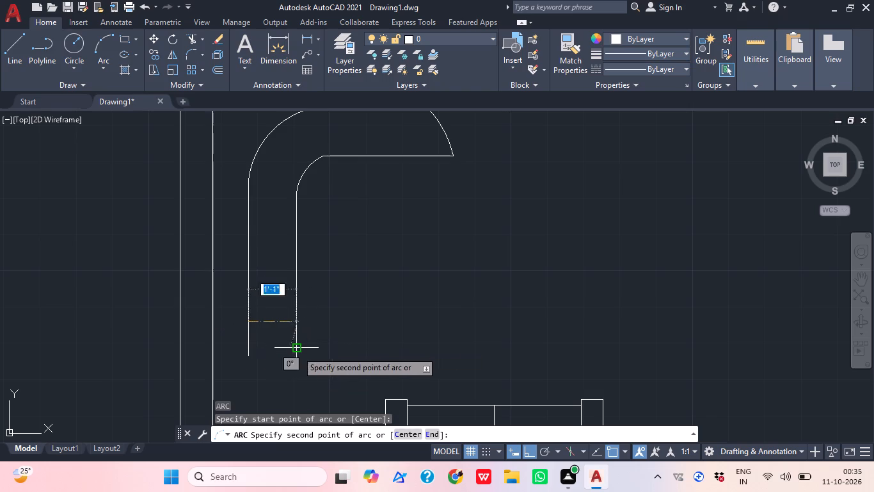
click(297, 351)
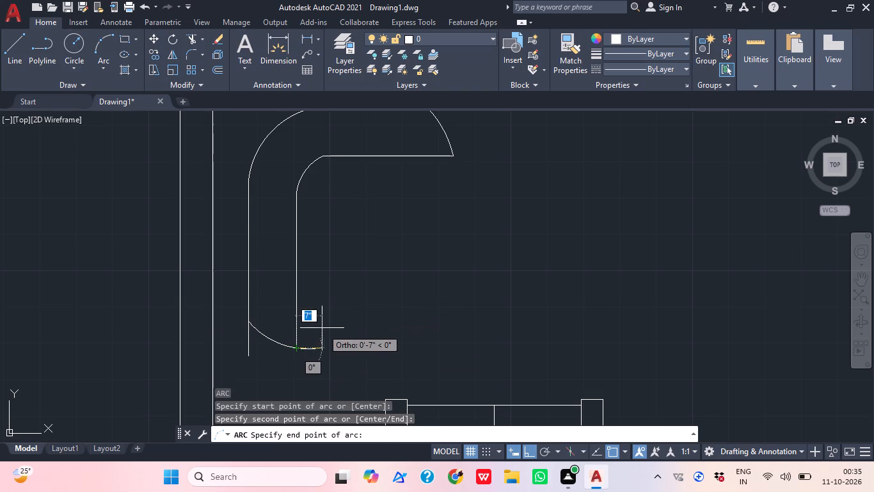
scroll(326, 313, up, 2)
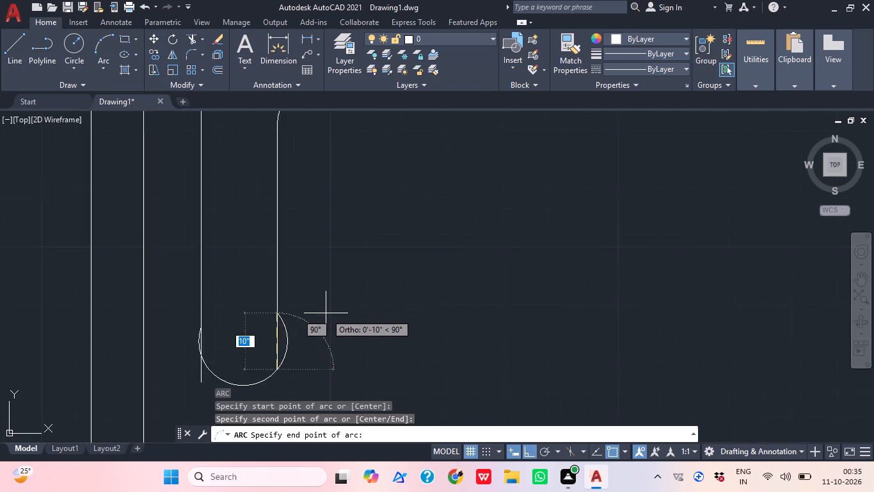
middle_drag(347, 308, 377, 256)
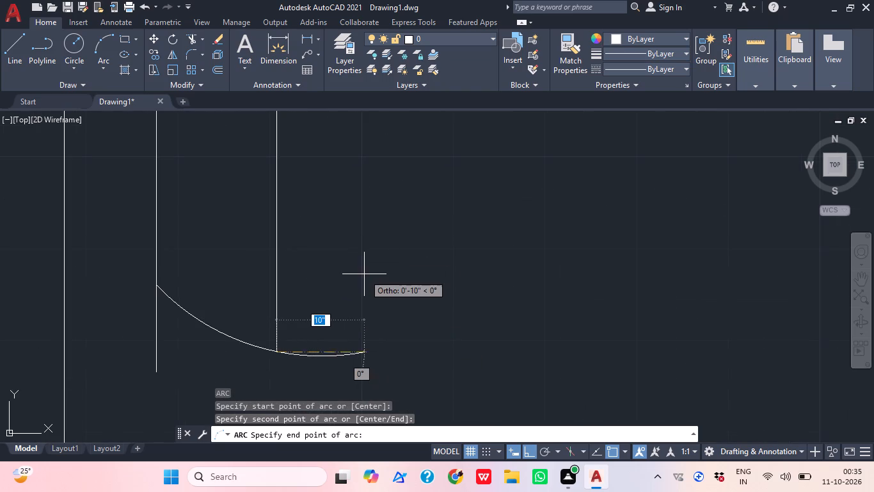
middle_click(364, 274)
click(365, 270)
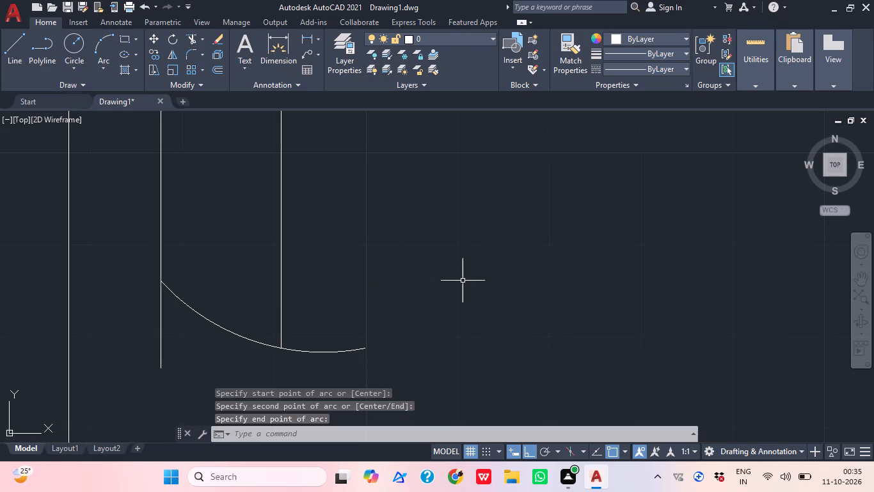
Trim the outer vertical line below the south end arc and the arc's tail east of the inner vertical line.
text(tr)
key(space)
drag(222, 363, 204, 352)
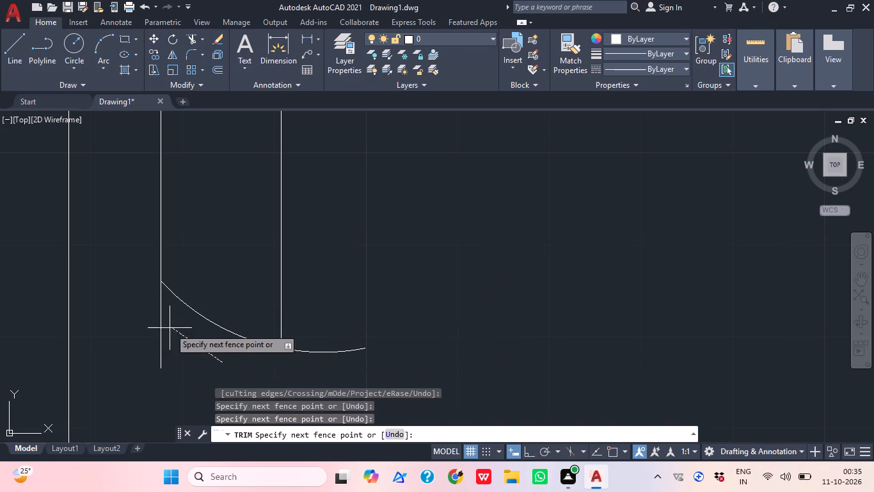
click(141, 325)
click(339, 360)
click(338, 337)
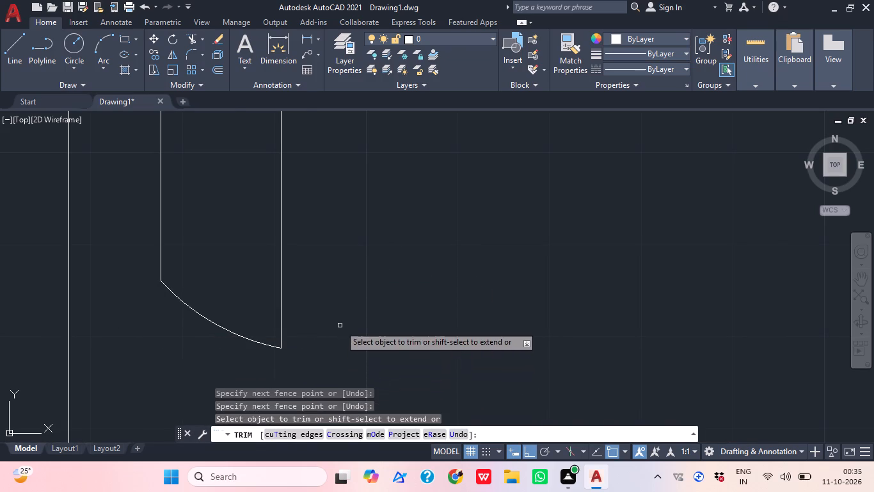
scroll(340, 327, down, 3)
middle_drag(353, 343, 333, 359)
key(Escape)
Offset the seating's east end arc, outer horizontal line and outer corner arc 2" outward.
middle_drag(410, 252, 396, 275)
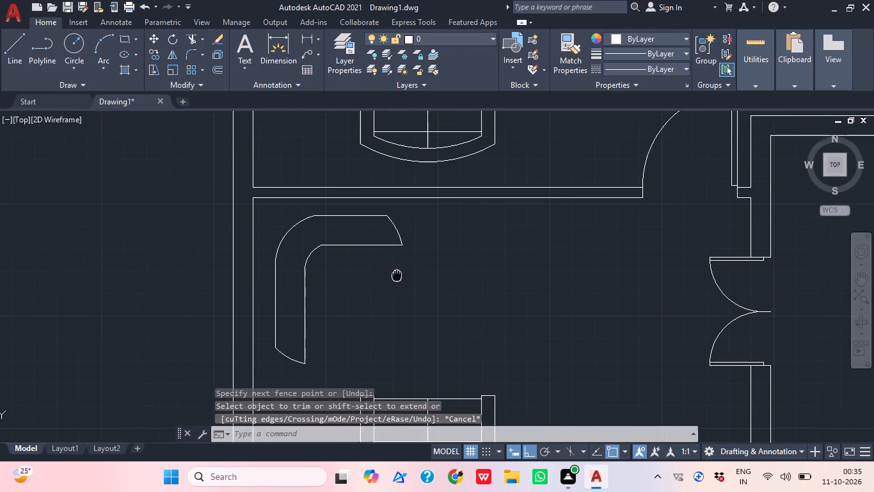
middle_drag(396, 275, 392, 277)
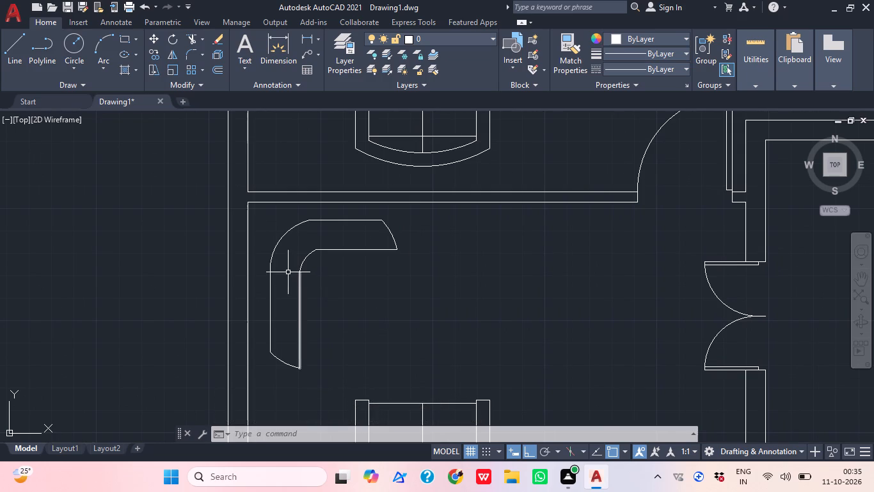
middle_drag(307, 252, 313, 272)
scroll(336, 252, up, 2)
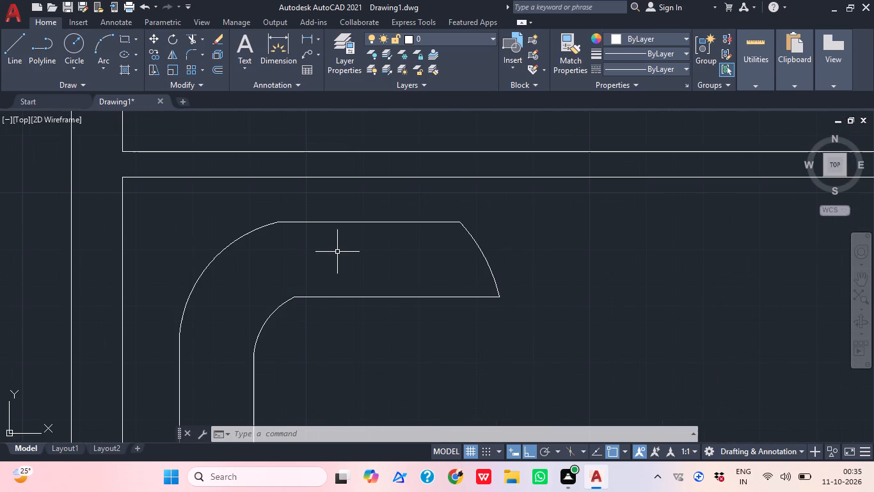
middle_drag(399, 258, 374, 293)
key(o)
key(space)
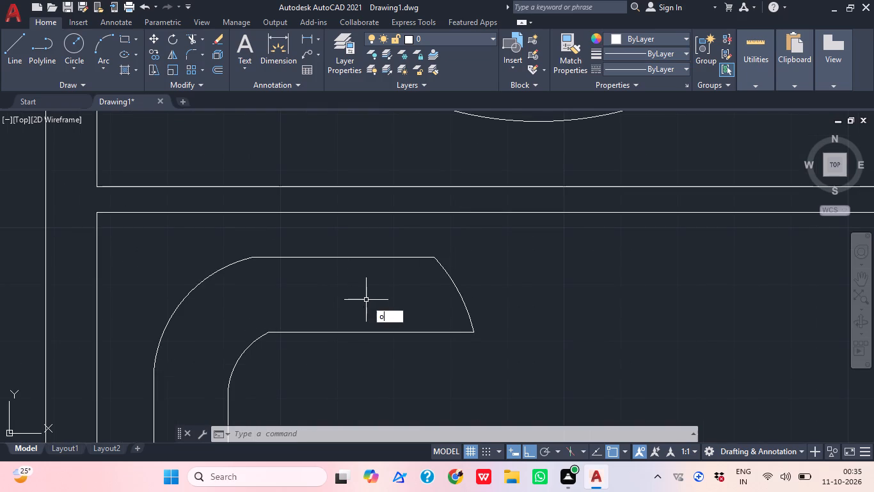
text(2")
key(Return)
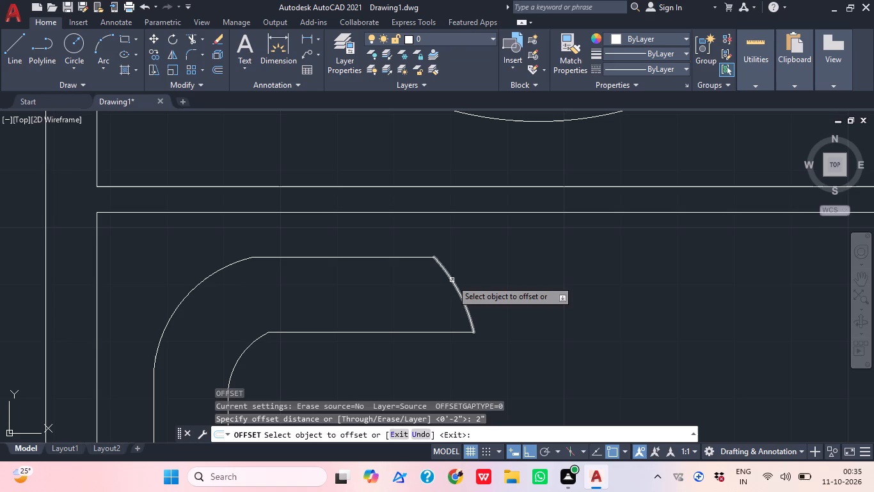
click(452, 280)
click(476, 265)
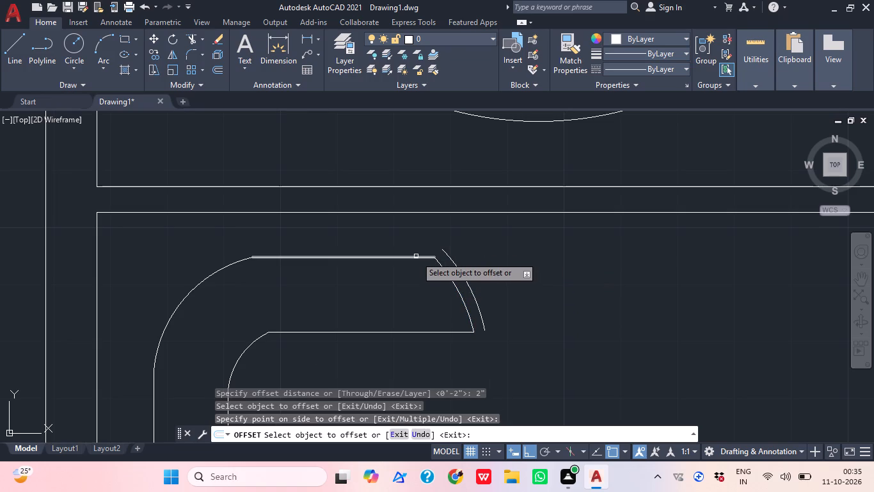
click(416, 256)
click(414, 238)
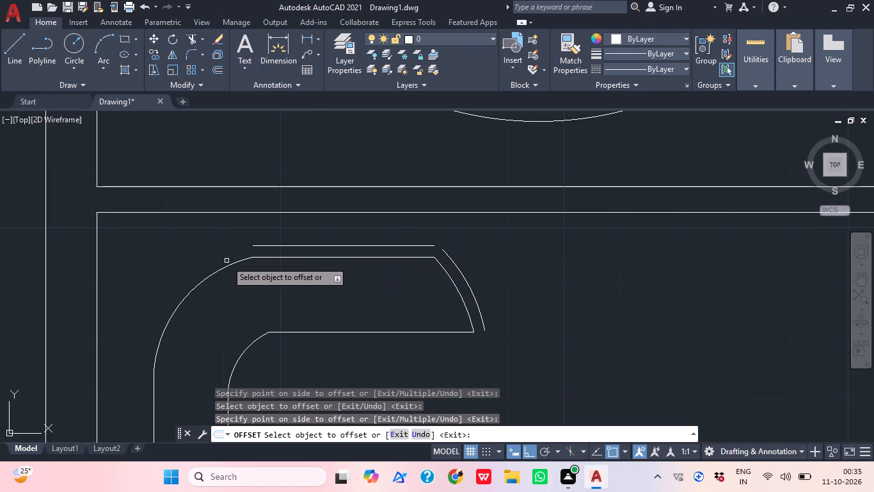
click(226, 266)
click(196, 266)
Offset the outer vertical line and the south end arc outward by the same 2".
middle_drag(234, 327, 299, 253)
scroll(234, 327, down, 1)
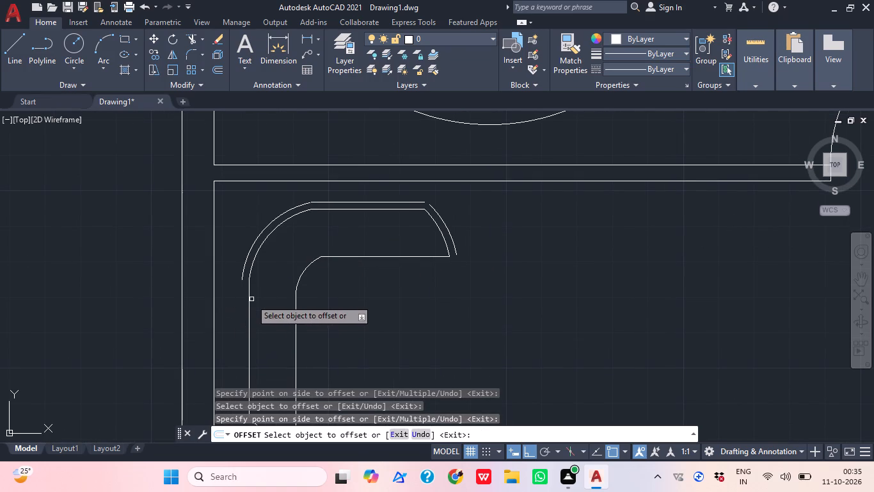
click(250, 299)
click(241, 297)
middle_drag(265, 300, 296, 183)
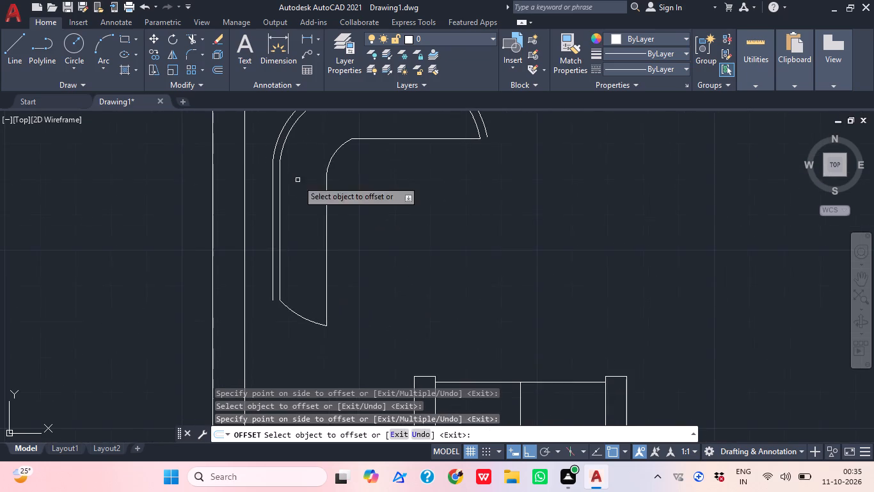
click(294, 313)
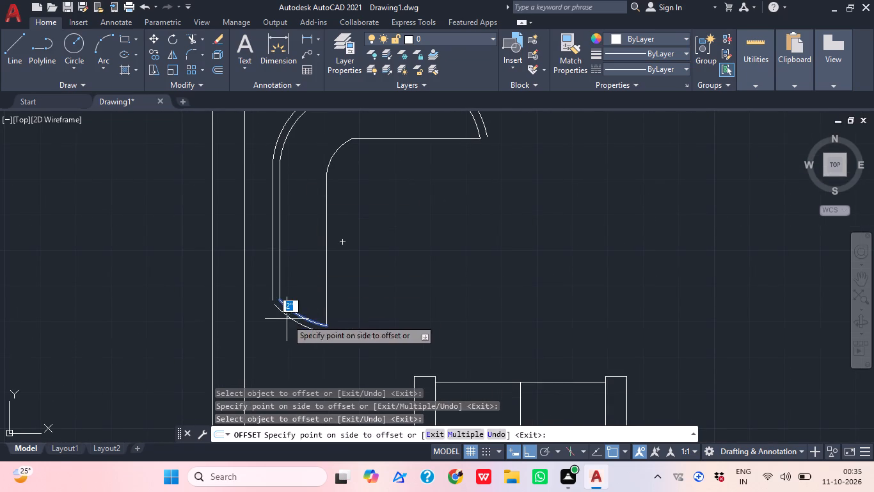
click(287, 319)
key(Escape)
Extend the offset south end arc and the offset vertical line so they meet at the southwest corner.
text(ex)
key(space)
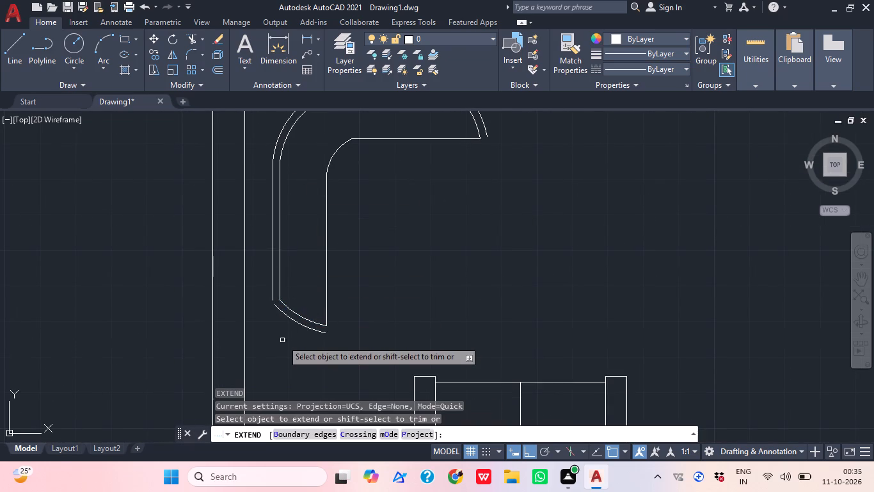
click(285, 315)
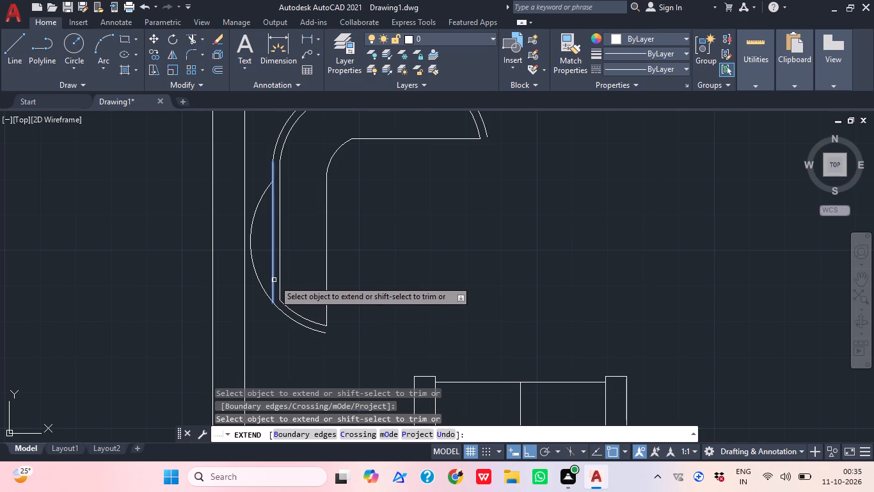
click(274, 280)
key(Escape)
Trim the extended south arc's excess bulging west of the offset vertical line.
key(t)
text(r)
key(space)
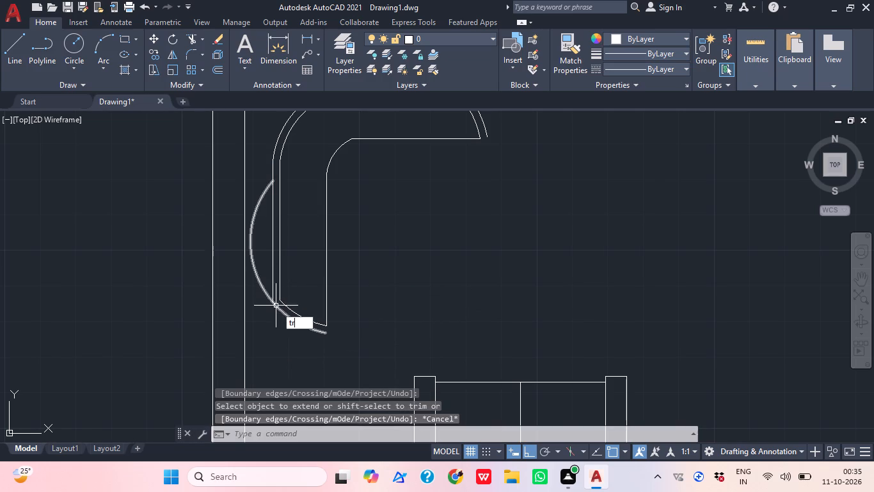
click(259, 293)
click(263, 270)
middle_drag(315, 275, 290, 329)
scroll(315, 279, down, 1)
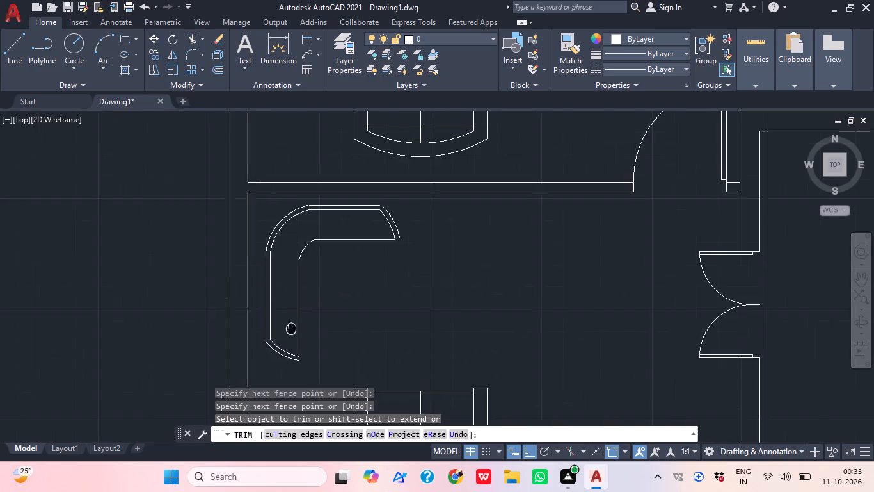
middle_drag(290, 329, 274, 343)
key(Escape)
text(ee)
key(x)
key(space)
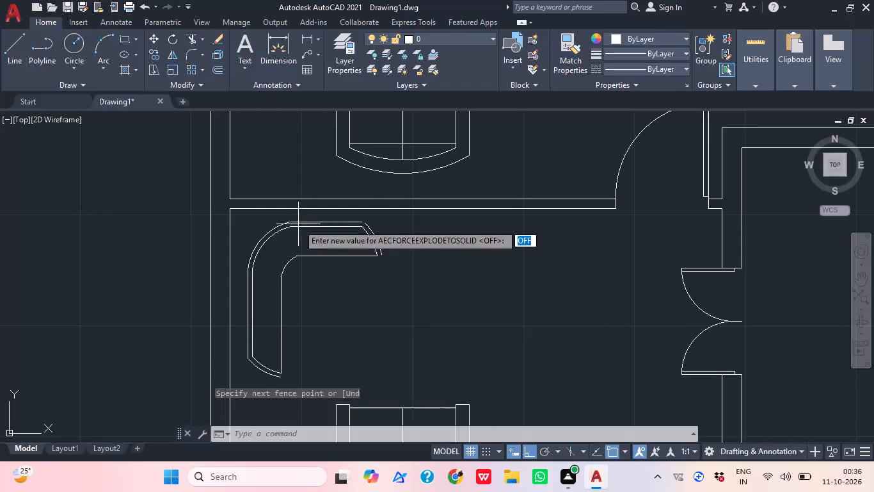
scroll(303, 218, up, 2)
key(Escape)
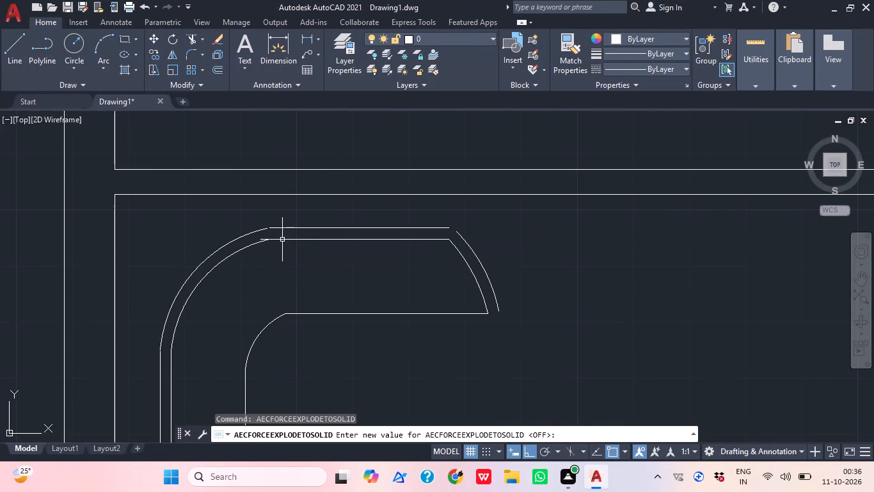
Extend the offset horizontal line's west end to the room's west wall.
text(ex)
key(space)
click(299, 233)
click(295, 220)
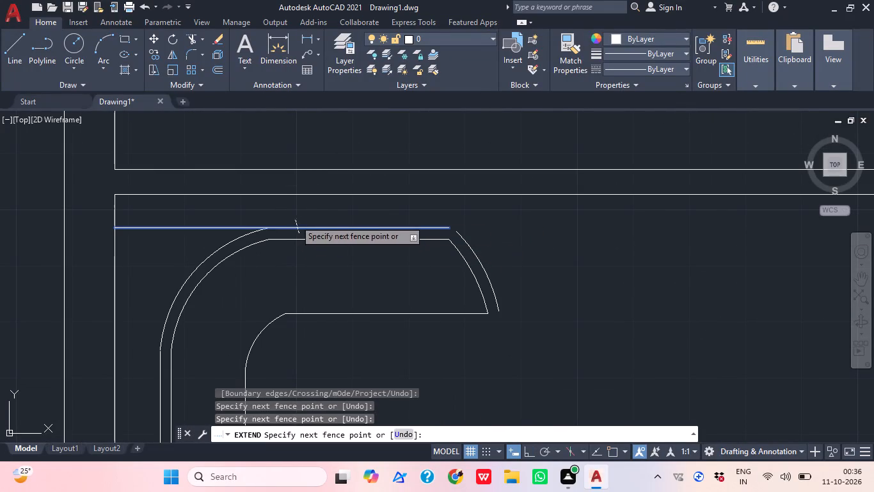
key(Escape)
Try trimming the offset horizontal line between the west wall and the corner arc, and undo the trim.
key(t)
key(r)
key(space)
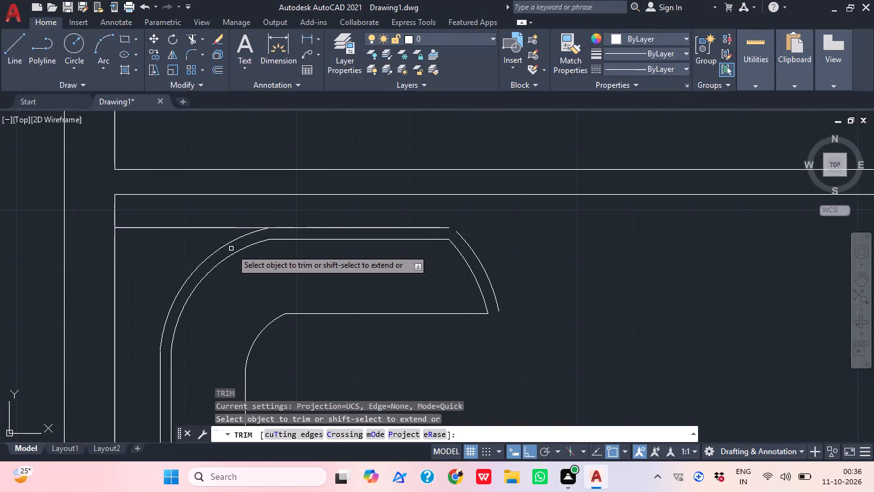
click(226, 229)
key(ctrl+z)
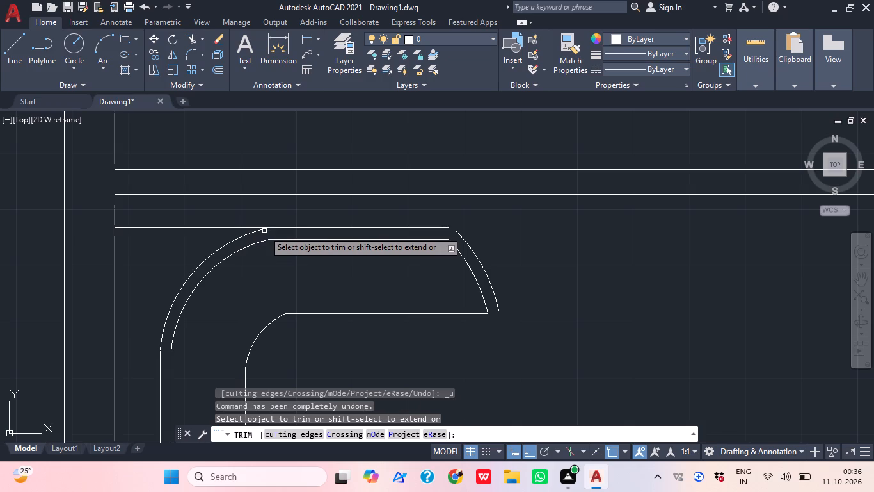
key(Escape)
Extend the offset corner arc's upper end to the offset horizontal line.
text(ex)
key(space)
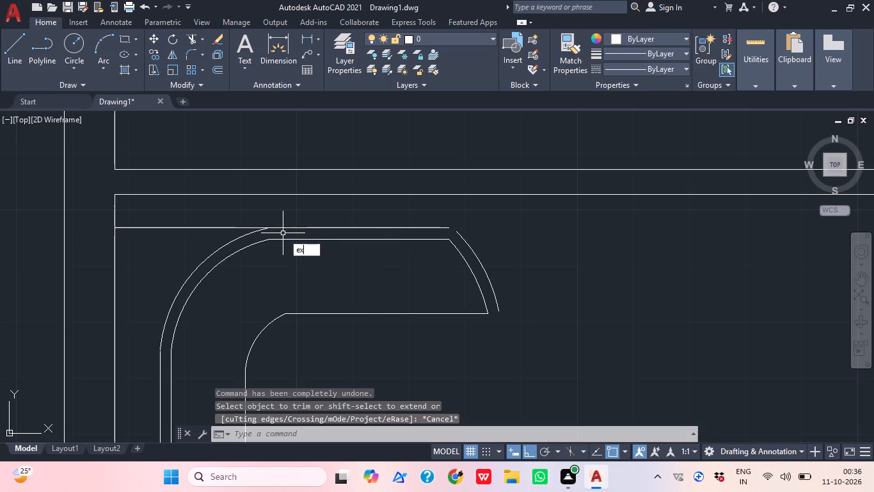
scroll(260, 226, up, 3)
click(269, 258)
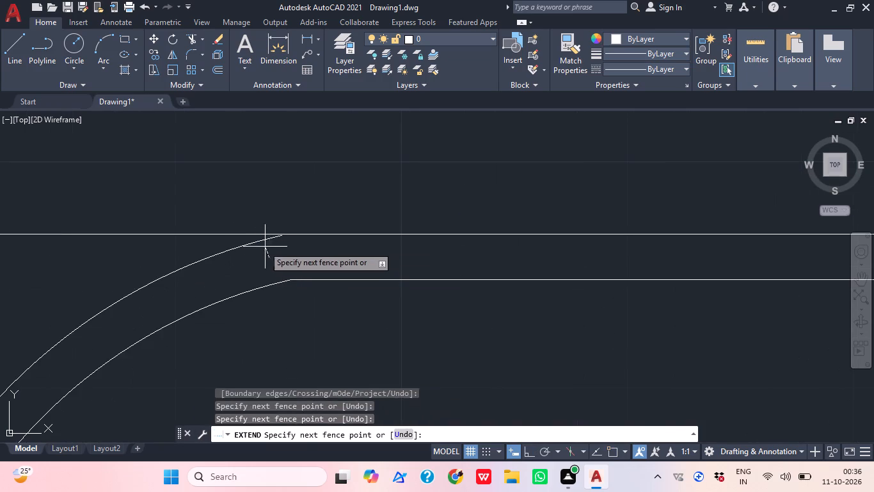
click(237, 239)
key(Escape)
Trim the offset horizontal line's excess west of the offset corner arc.
key(t)
text(r)
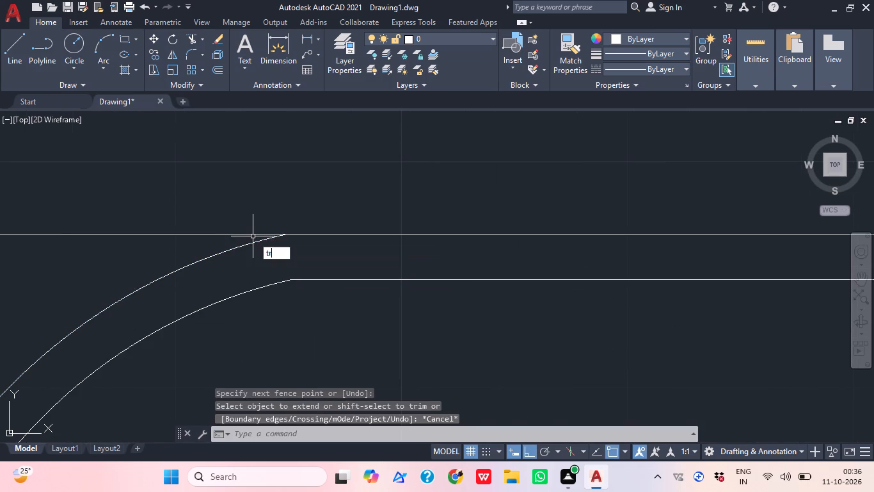
key(space)
click(226, 234)
scroll(329, 159, down, 3)
scroll(442, 215, down, 1)
middle_drag(441, 218, 362, 245)
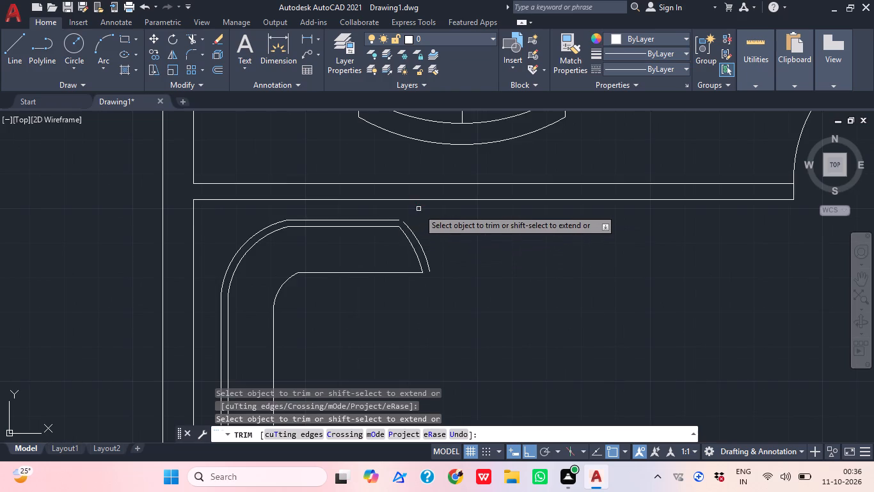
scroll(418, 209, up, 1)
key(Escape)
Extend the offset east-end arc to the room's north wall and the offset horizontal line's east end to that arc.
key(e)
text(x)
key(space)
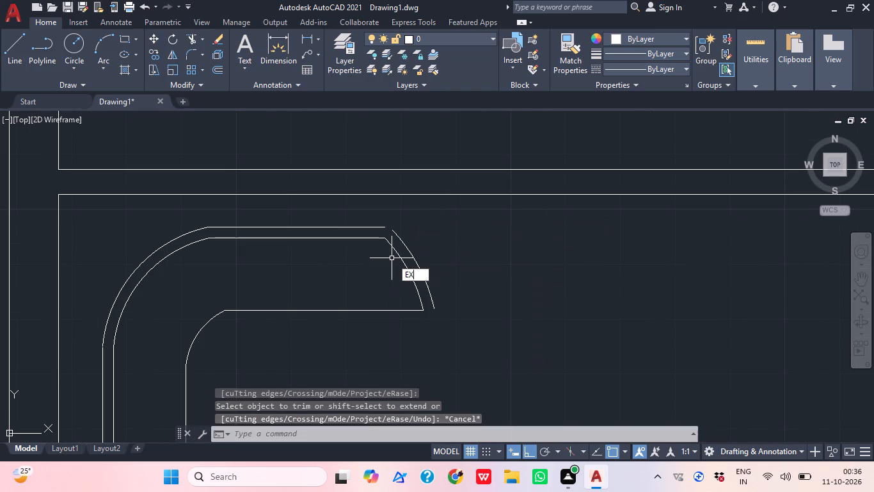
click(418, 249)
click(400, 246)
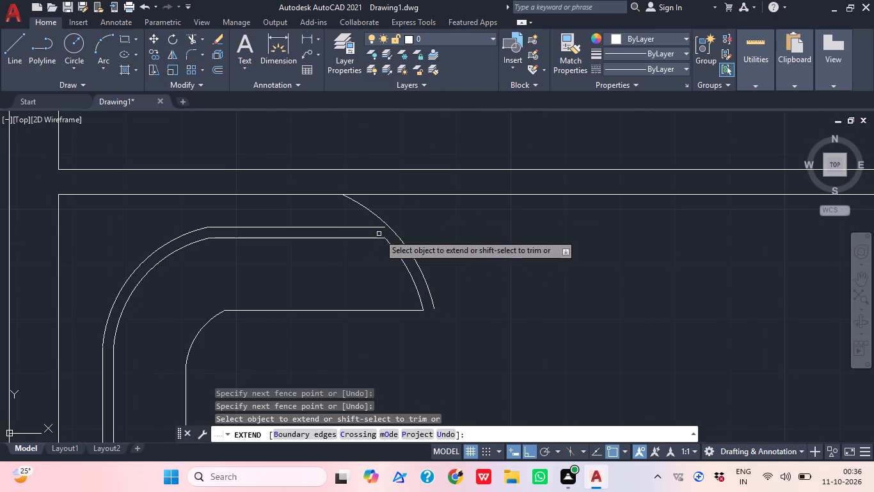
click(371, 230)
click(365, 217)
key(Escape)
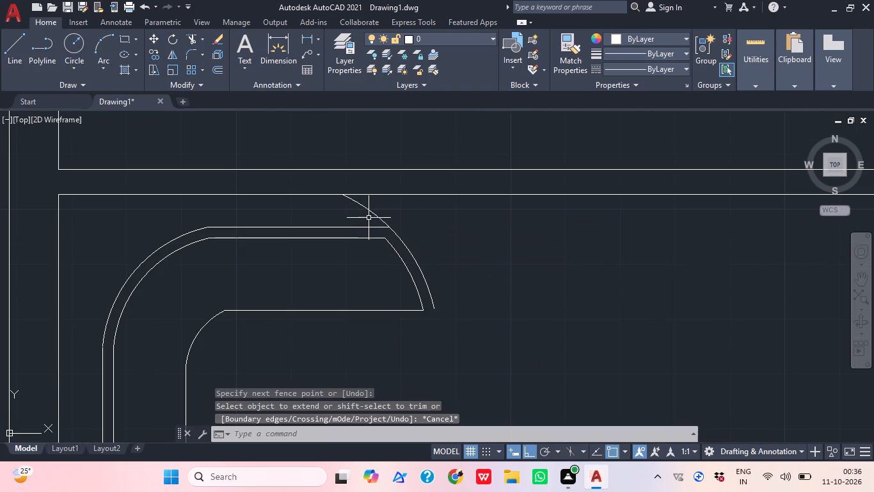
Trim the offset east-end arc's excess between the room's north wall and the offset horizontal line.
text(tr)
key(space)
drag(372, 219, 383, 209)
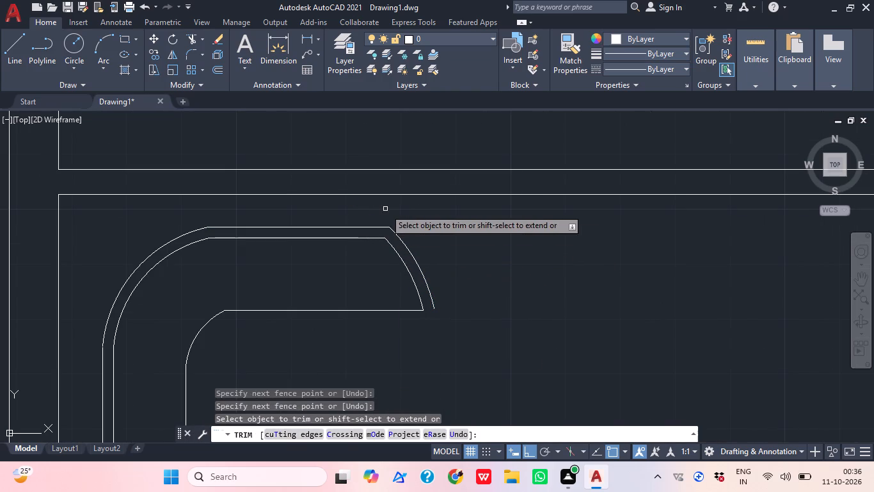
click(443, 242)
scroll(473, 258, down, 2)
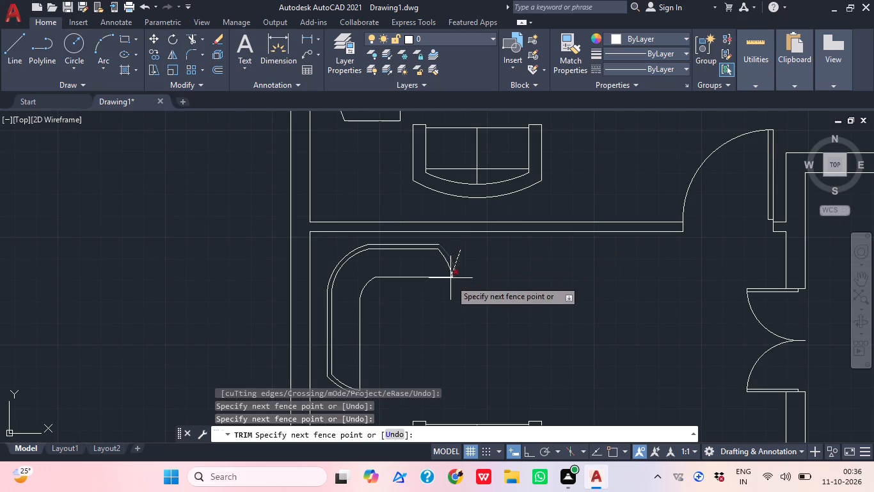
key(Escape)
Draw a short line closing the gap between the seat arc and offset arc at the L-shaped sofa's east end.
middle_drag(388, 284, 383, 284)
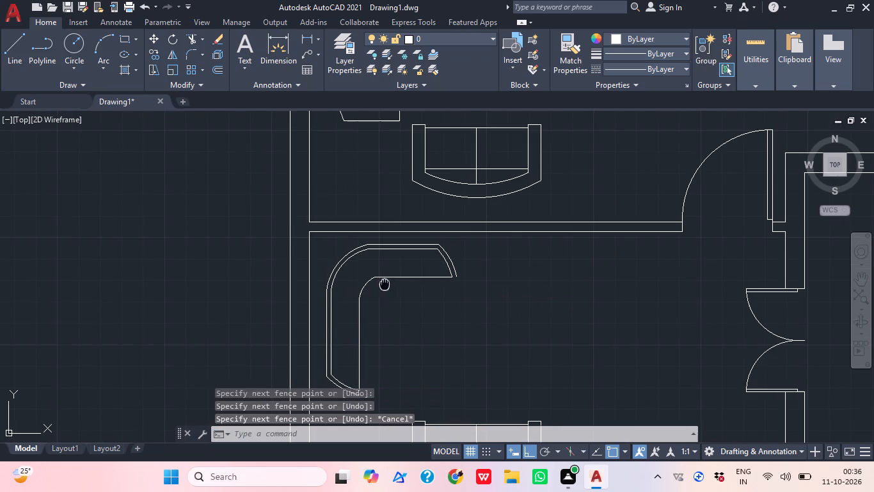
middle_drag(383, 284, 346, 281)
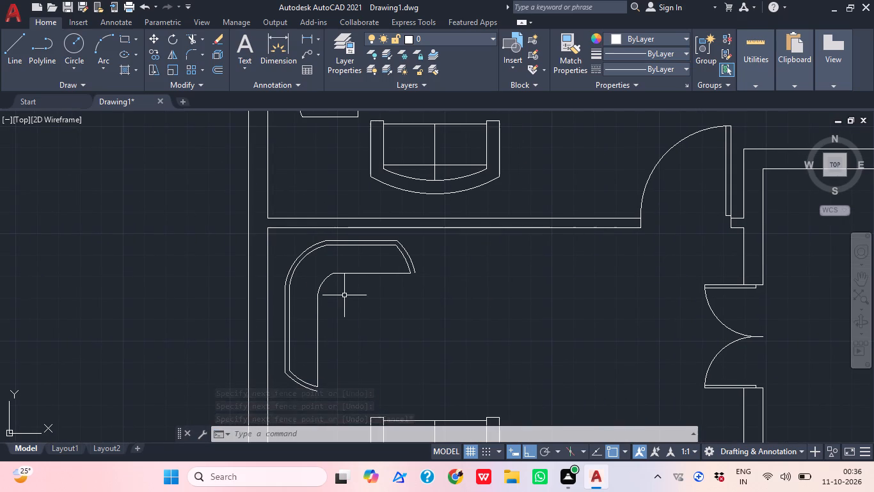
middle_click(419, 270)
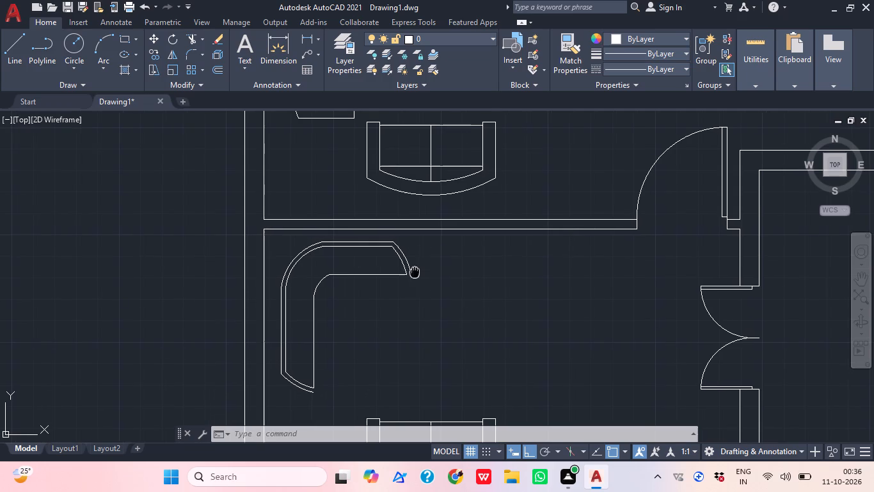
scroll(407, 296, up, 1)
middle_drag(459, 299, 365, 326)
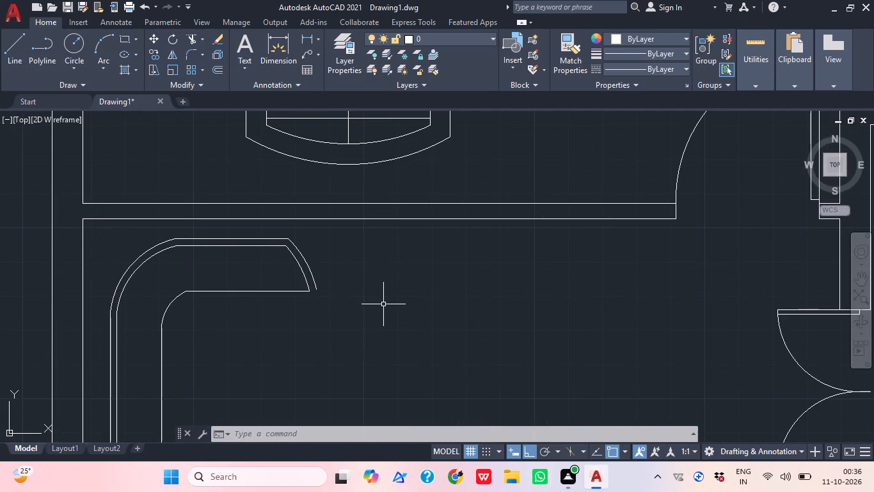
key(e)
key(Escape)
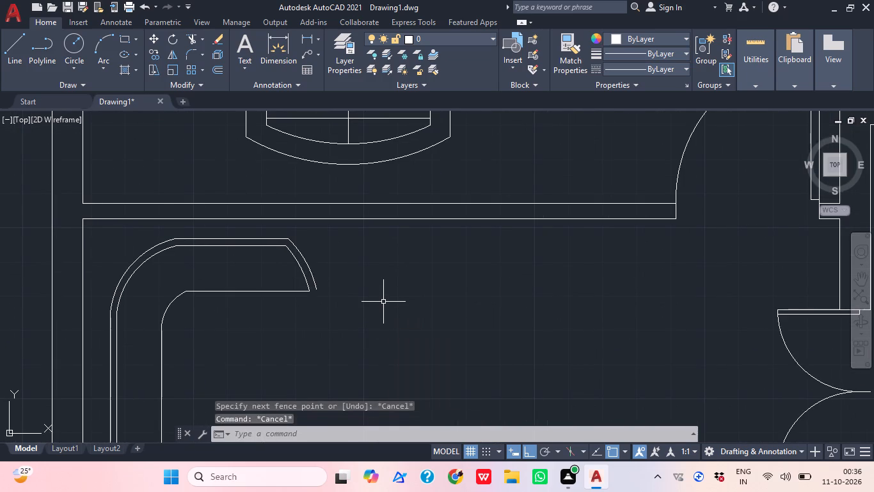
text(l)
key(space)
scroll(312, 291, up, 5)
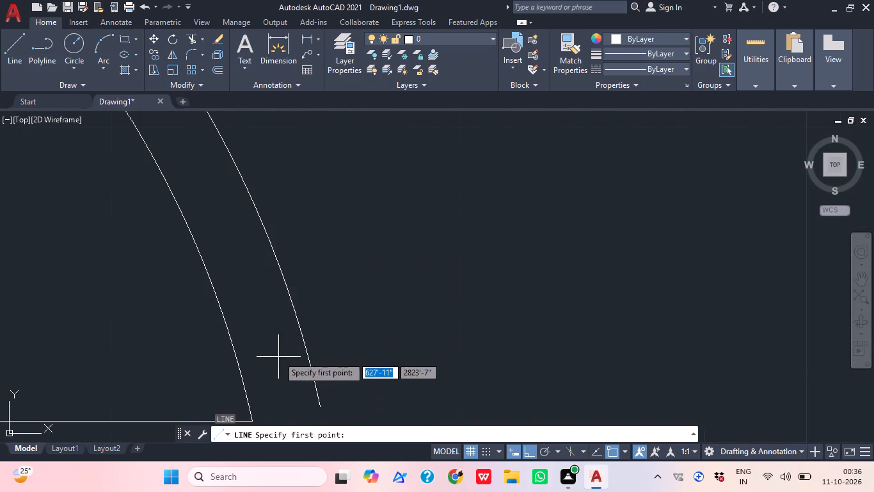
scroll(306, 317, down, 1)
middle_drag(306, 317, 368, 151)
drag(340, 215, 355, 211)
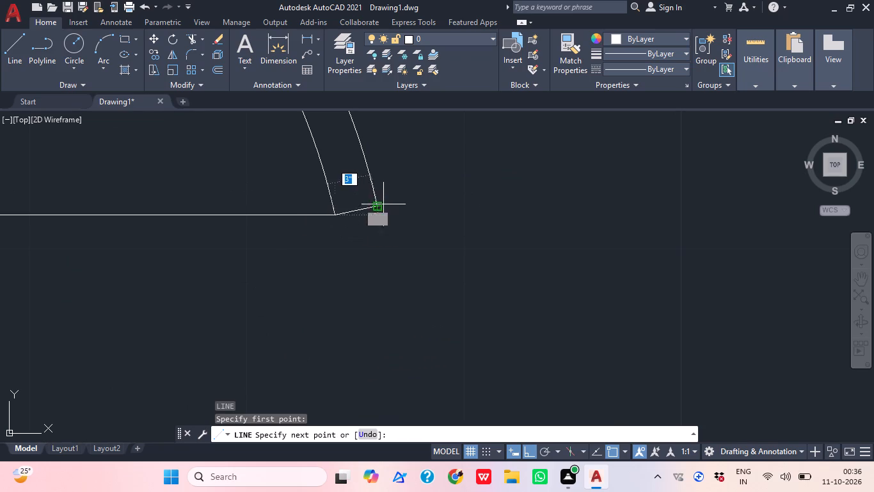
click(380, 206)
scroll(420, 186, down, 1)
middle_drag(422, 197, 426, 230)
key(Escape)
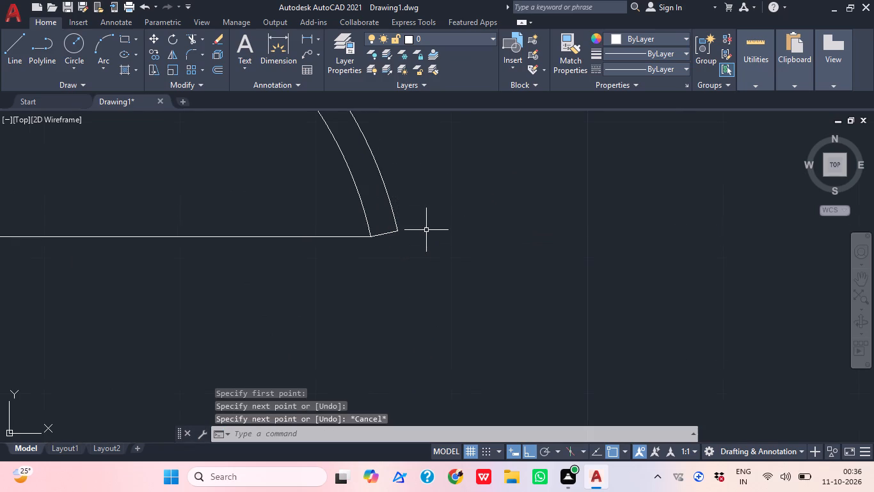
Draw two vertical cushion divider lines across the L-shaped sofa's horizontal arm, from the front edge to the inner back line.
scroll(424, 210, down, 2)
middle_click(423, 210)
middle_drag(408, 236, 396, 283)
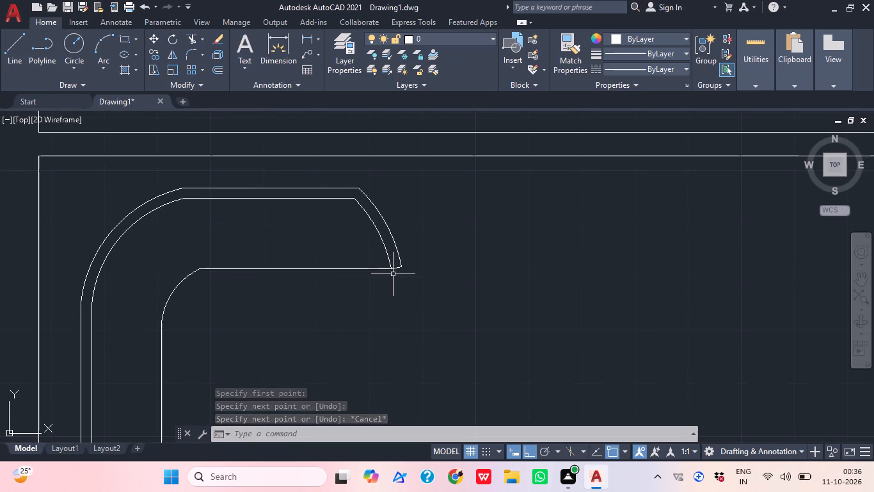
scroll(250, 275, down, 1)
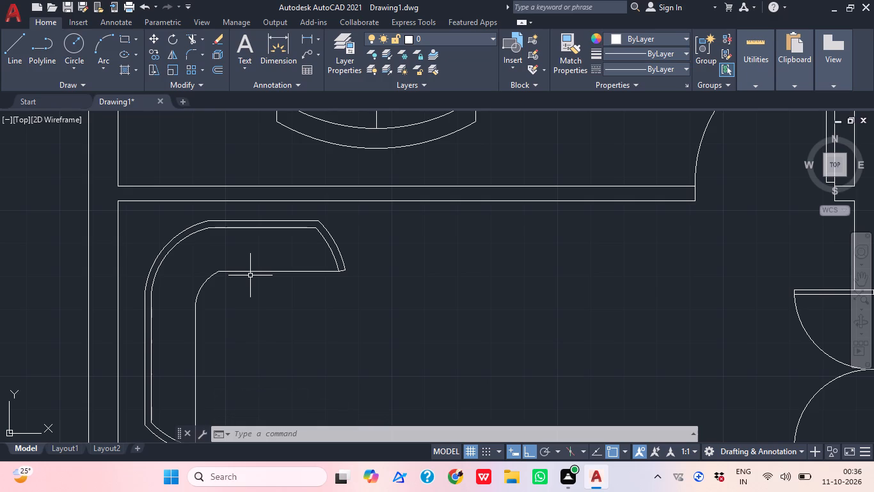
text(l)
key(space)
click(287, 271)
click(287, 231)
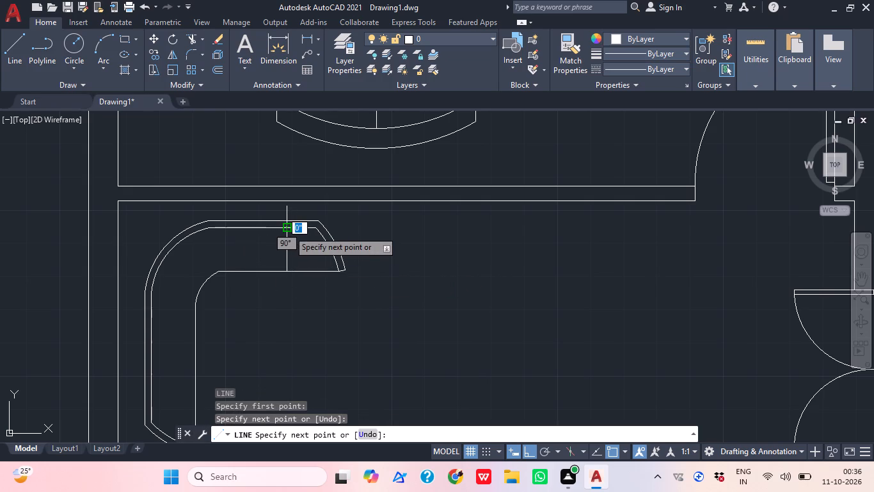
key(Escape)
text(l)
key(space)
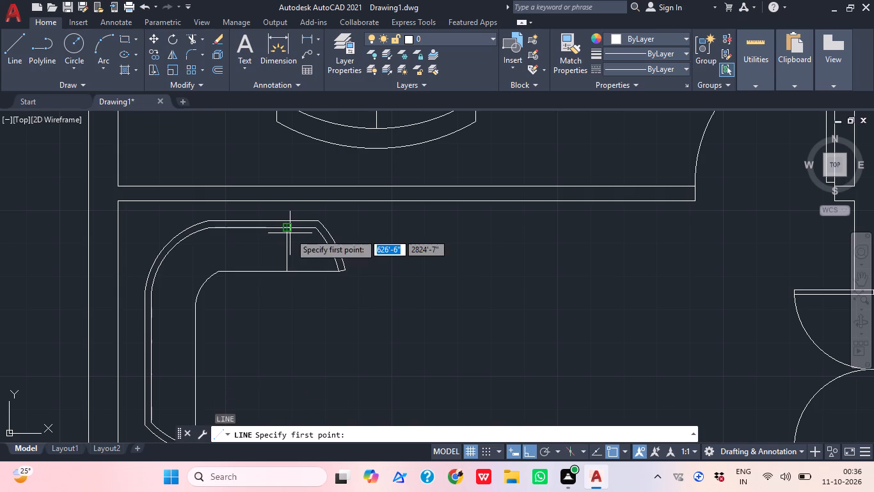
click(234, 273)
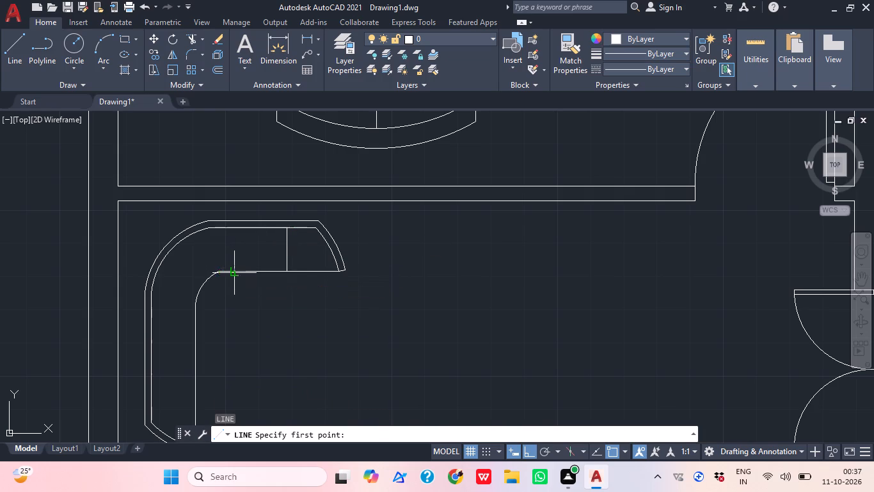
click(237, 232)
key(Escape)
Draw a horizontal cushion divider from the inner corner arc's lower end to the inner back line, at the top of the vertical arm.
scroll(315, 258, down, 1)
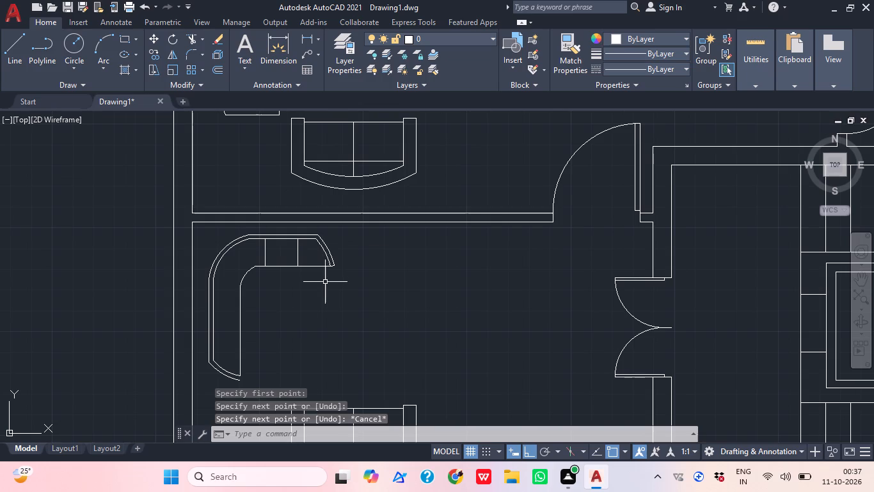
middle_click(330, 247)
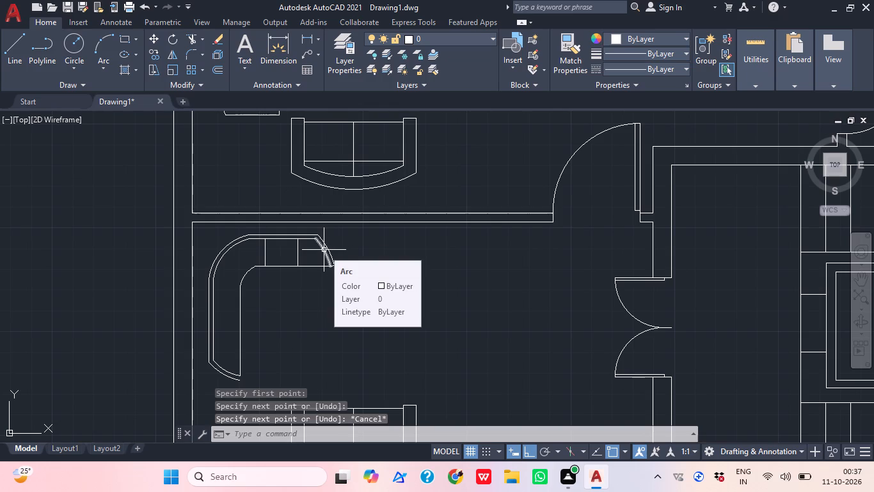
text(l)
key(space)
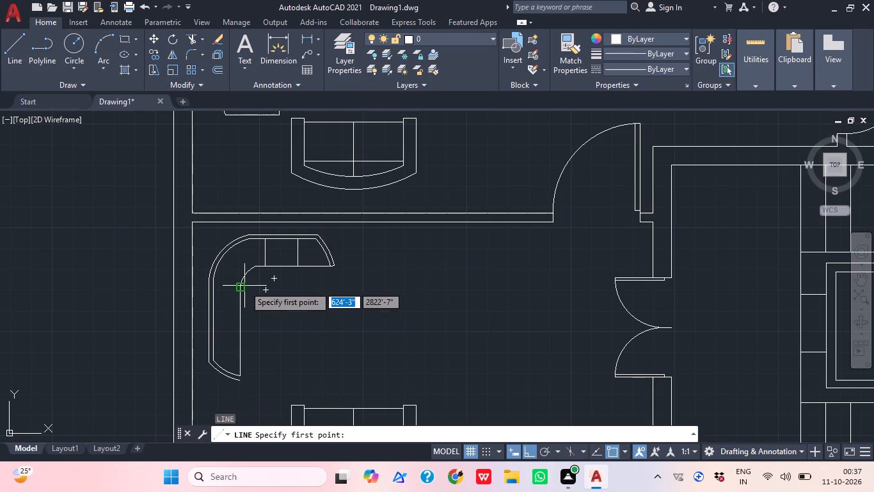
scroll(241, 281, up, 2)
click(237, 289)
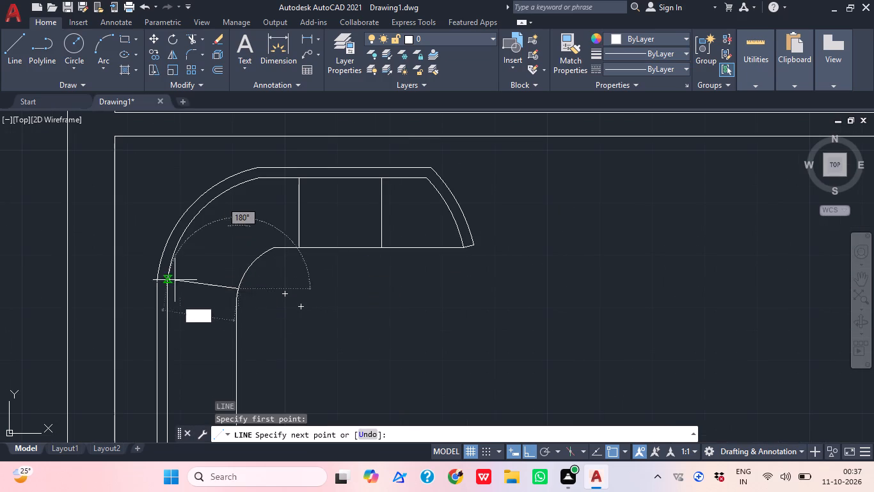
click(166, 292)
middle_drag(289, 248, 275, 233)
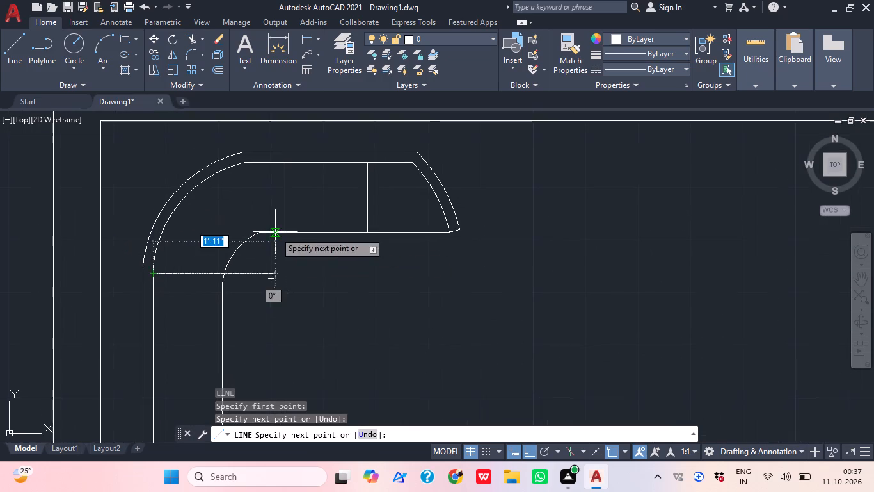
key(Escape)
Draw two more horizontal cushion dividers across the sofa's vertical arm, below the corner divider, from the front edge to the inner back line.
key(l)
key(space)
middle_drag(292, 326, 302, 256)
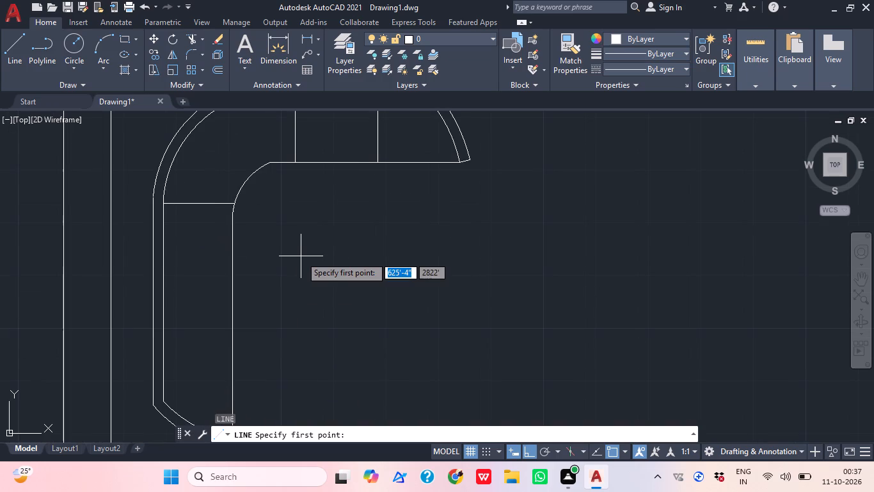
click(230, 277)
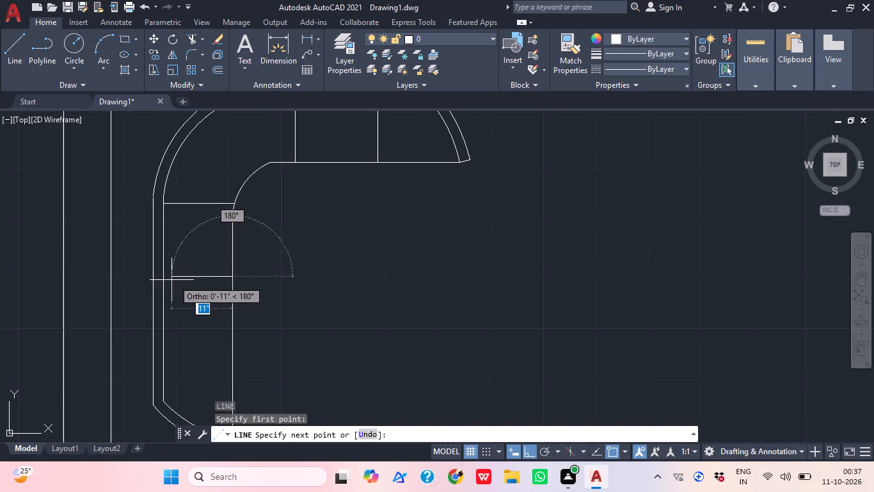
click(164, 278)
key(Escape)
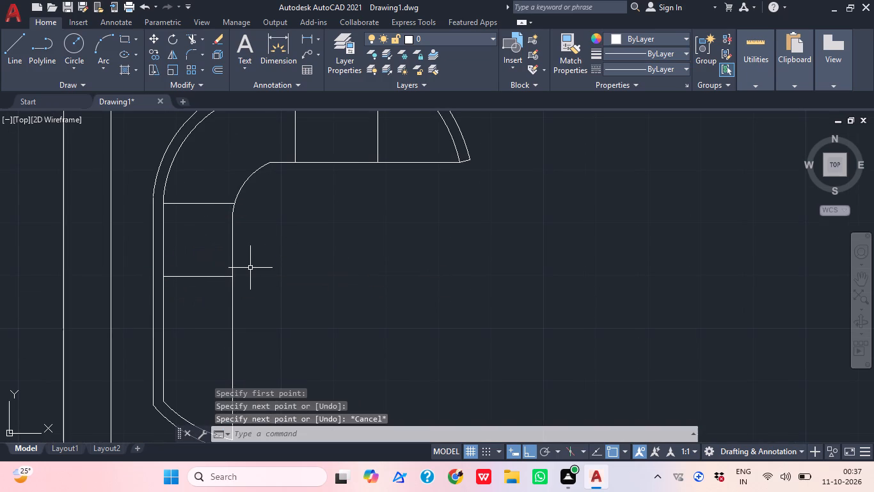
key(l)
key(space)
scroll(273, 307, down, 1)
middle_drag(273, 301, 307, 202)
scroll(294, 226, up, 1)
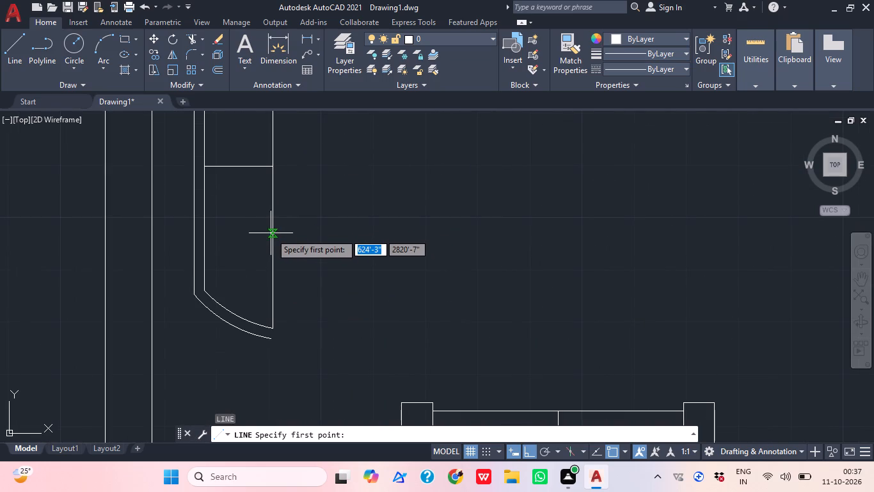
click(271, 242)
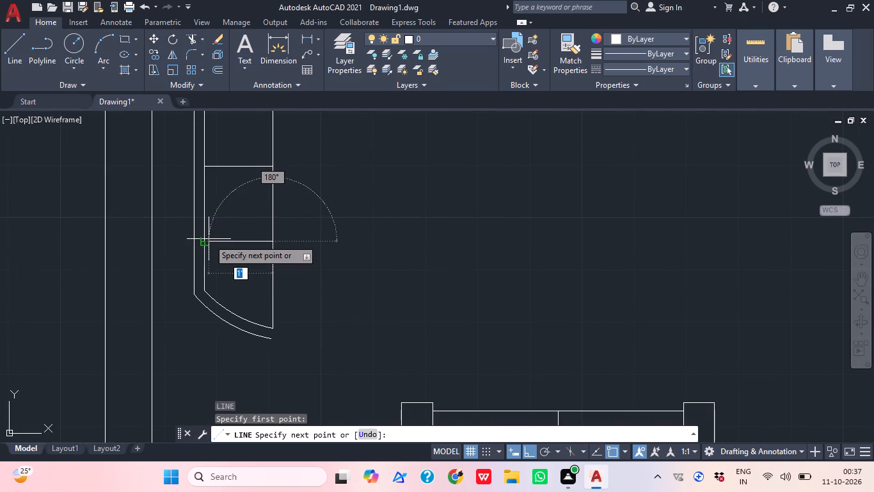
click(207, 239)
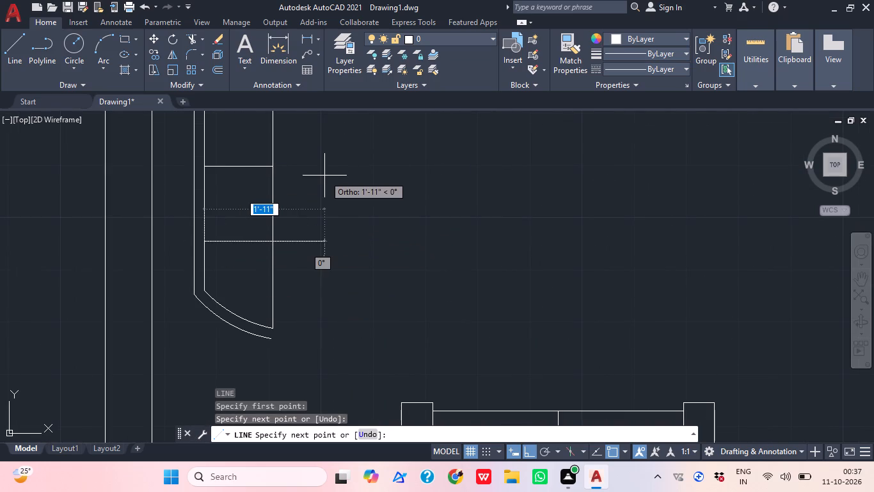
key(Escape)
Draw a short line closing the gap between the seat arc and offset arc at the sofa's south end.
key(l)
key(space)
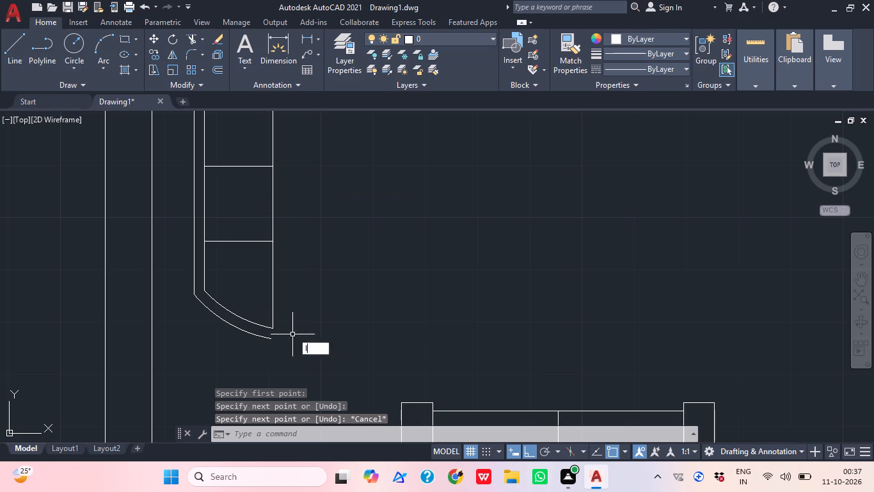
scroll(278, 337, up, 3)
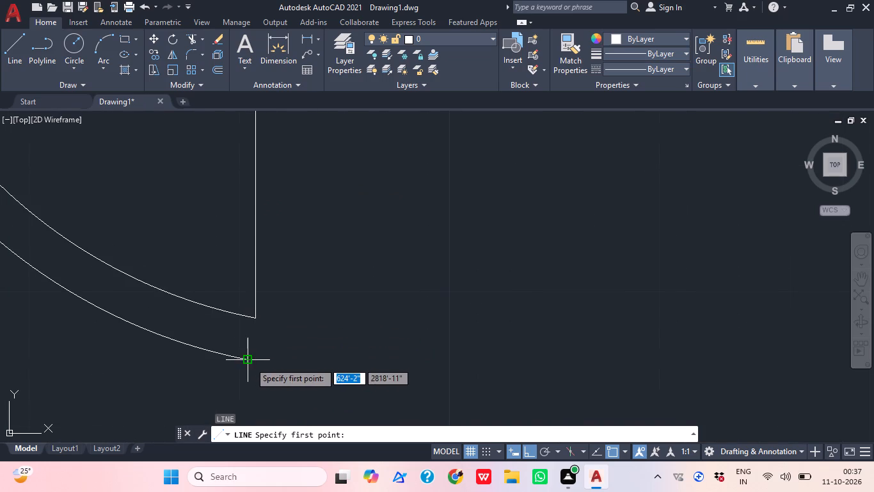
click(250, 362)
click(256, 323)
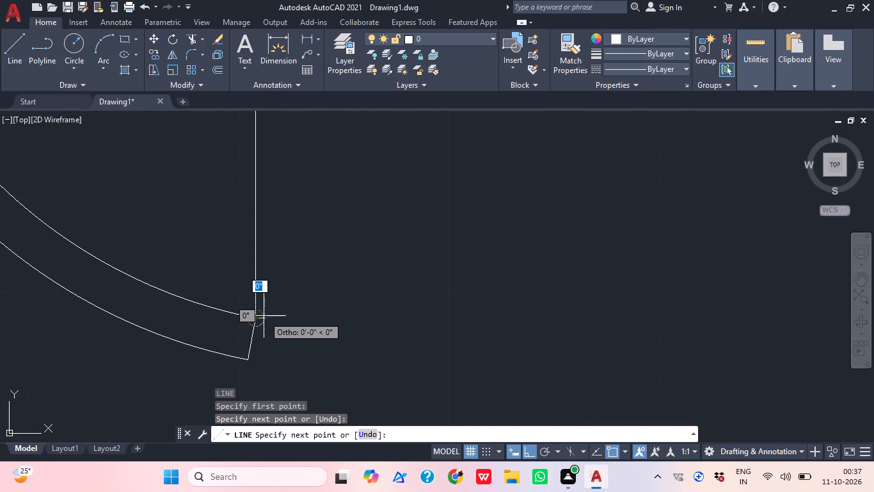
key(Escape)
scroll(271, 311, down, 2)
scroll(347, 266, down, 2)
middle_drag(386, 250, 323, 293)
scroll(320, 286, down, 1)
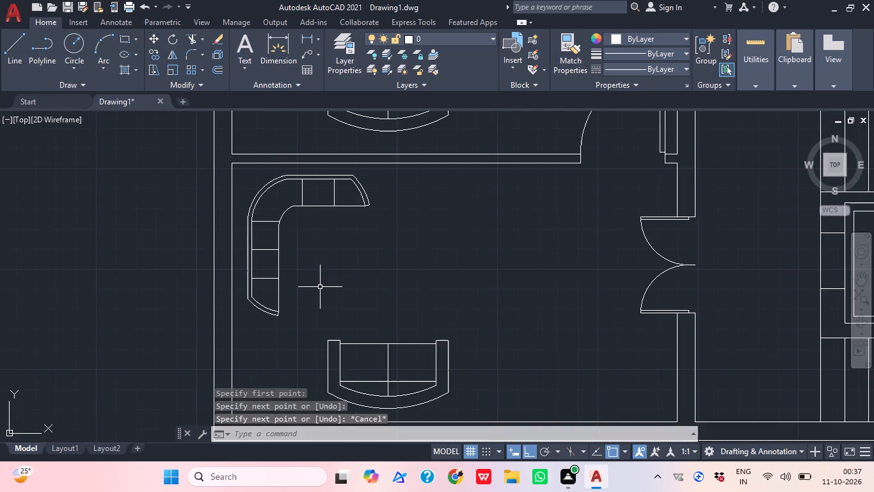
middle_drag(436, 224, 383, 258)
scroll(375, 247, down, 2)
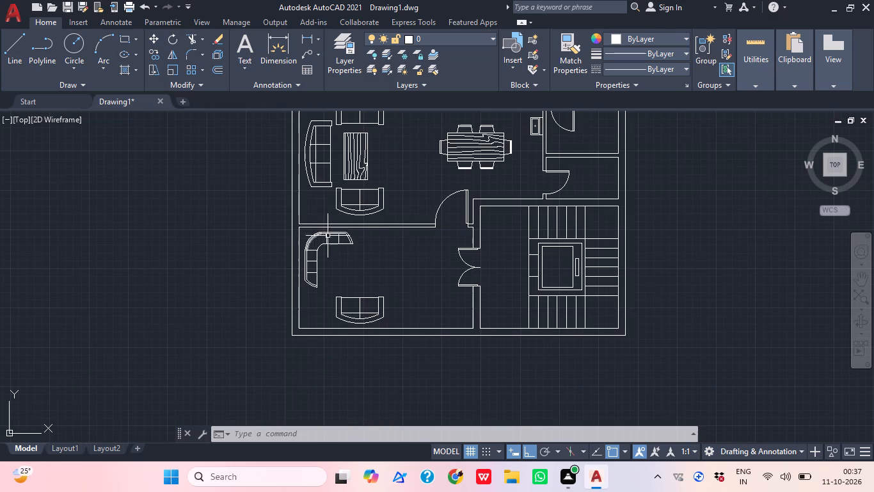
Examine the finished L-shaped sofa and the remaining rooms of the floor plan that still need furniture.
middle_drag(384, 240, 367, 242)
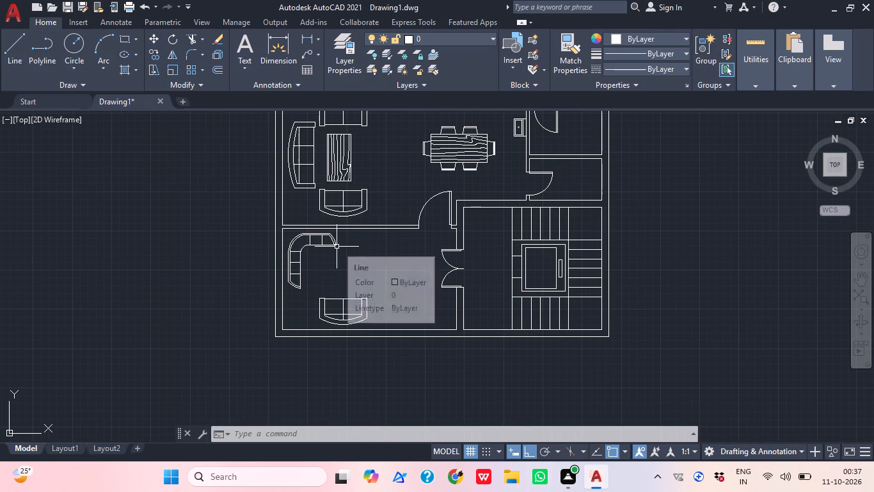
scroll(292, 280, up, 2)
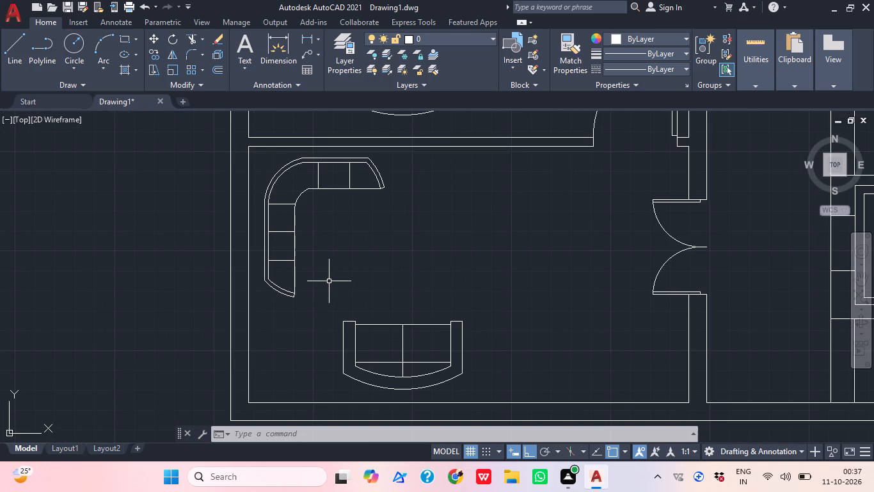
middle_drag(416, 256, 349, 246)
scroll(482, 238, down, 1)
middle_drag(482, 238, 476, 245)
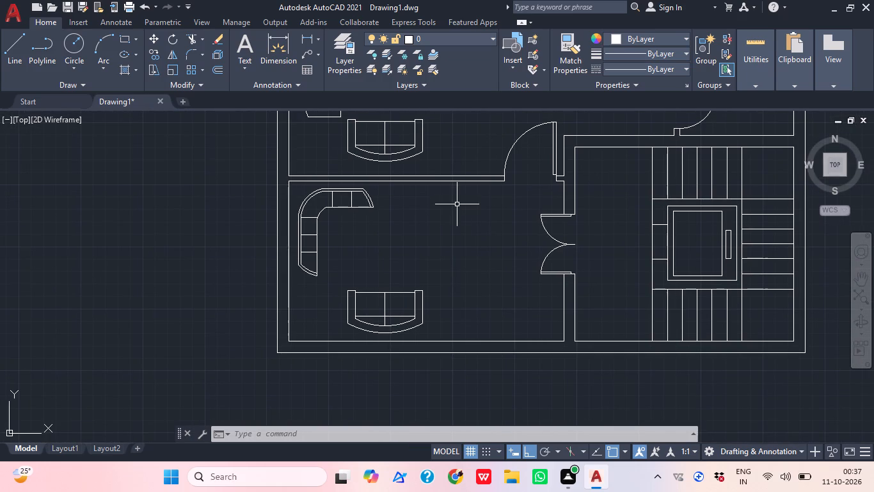
middle_drag(502, 200, 445, 225)
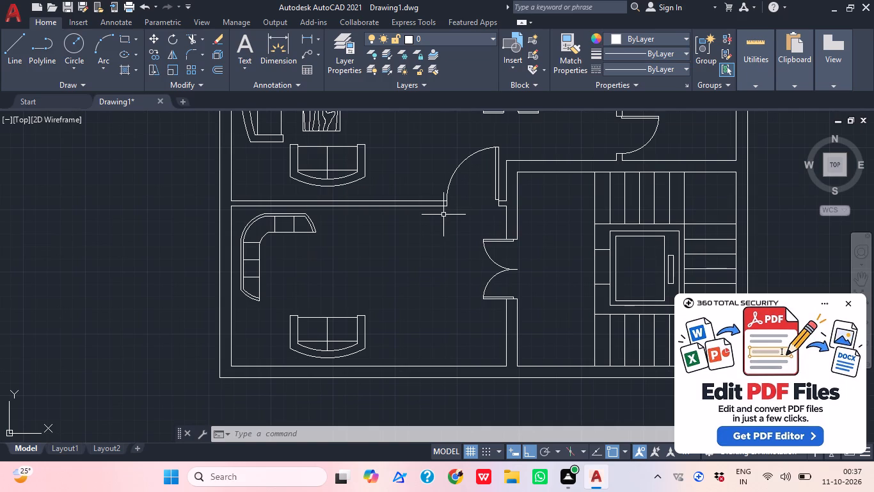
scroll(406, 241, down, 2)
middle_drag(406, 228, 390, 268)
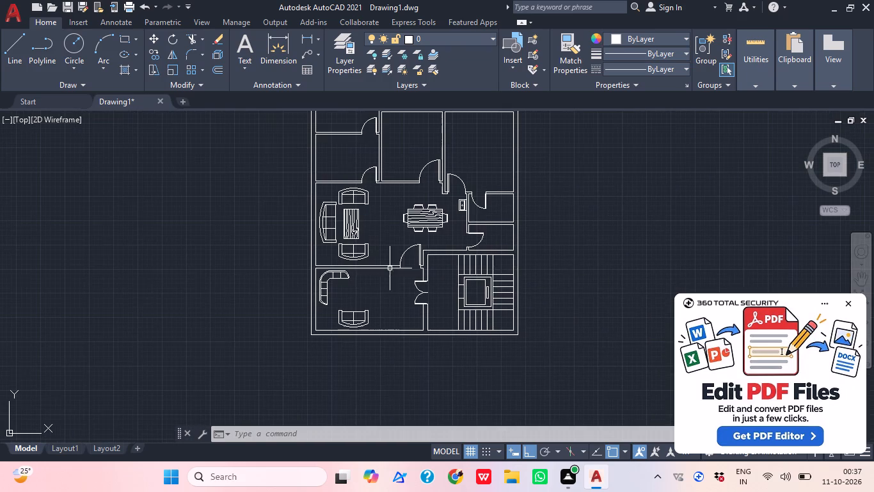
middle_drag(423, 229, 397, 259)
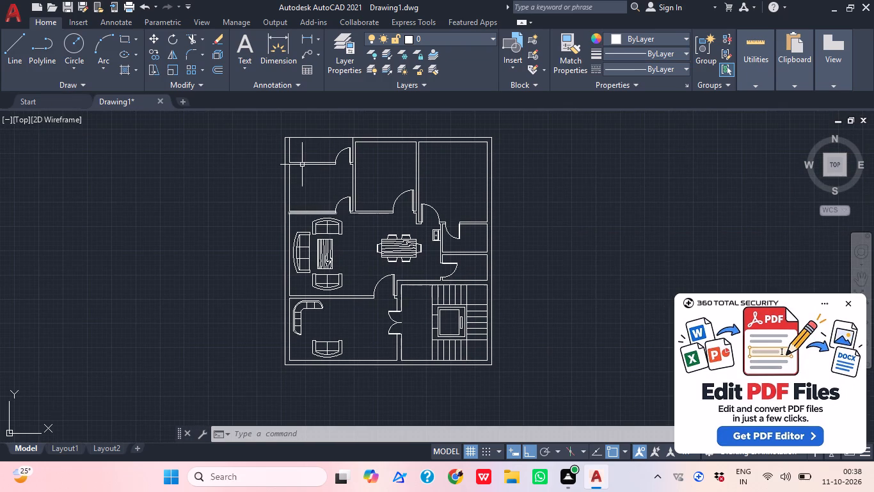
scroll(302, 165, up, 1)
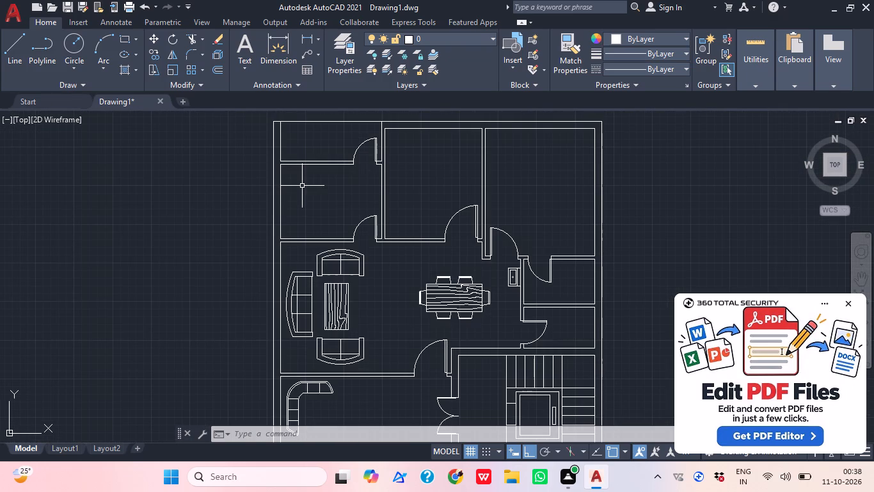
Dismiss the PDF editor advertisement and close the 360 AppHub window.
click(853, 304)
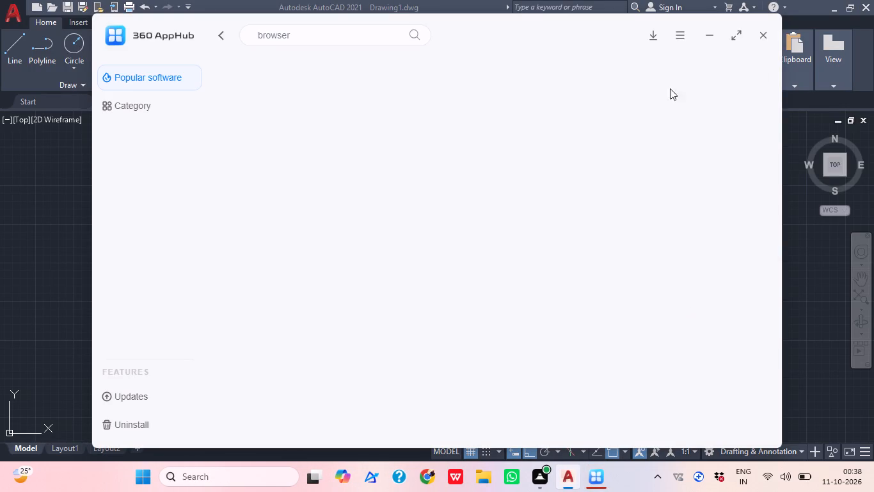
click(773, 33)
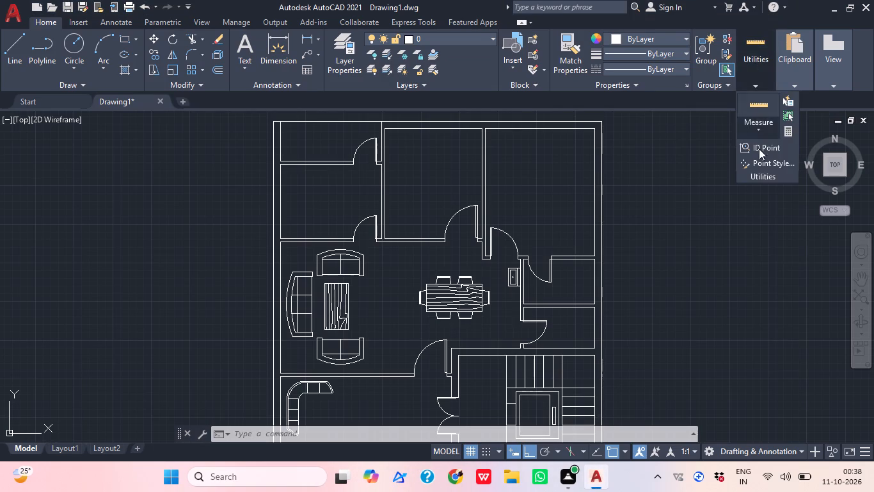
Insert the Bed - Queen block in the north middle bedroom, with its headboard against the north wall.
middle_drag(743, 266, 686, 293)
text(i)
key(space)
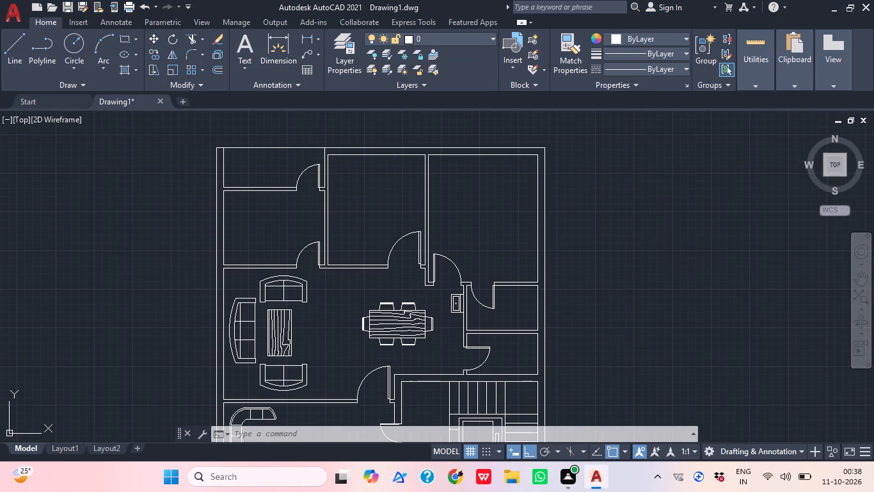
scroll(754, 188, up, 1)
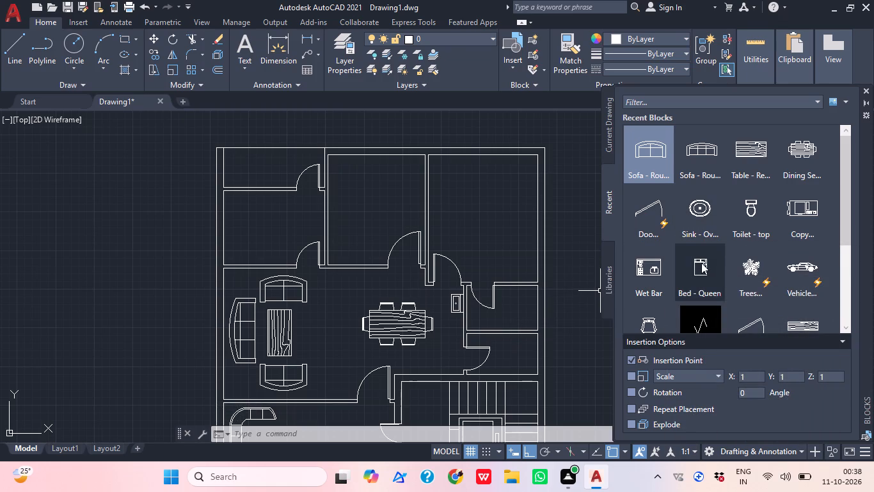
drag(701, 263, 359, 190)
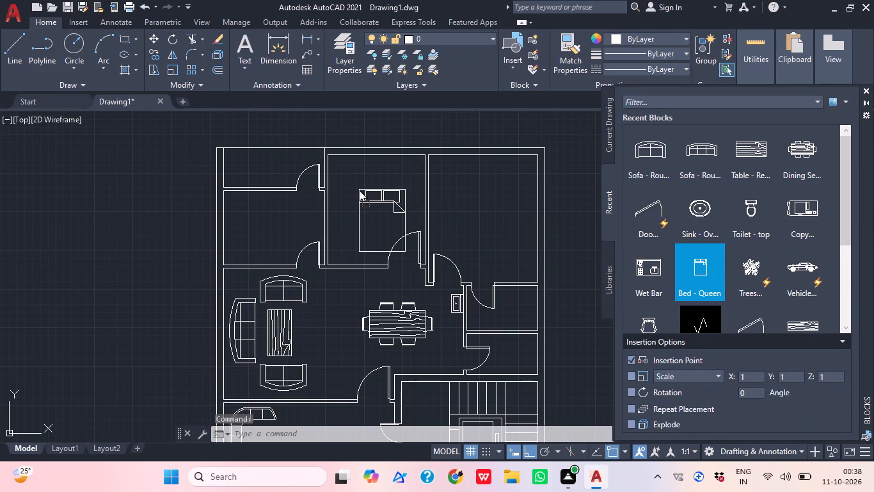
drag(359, 190, 354, 160)
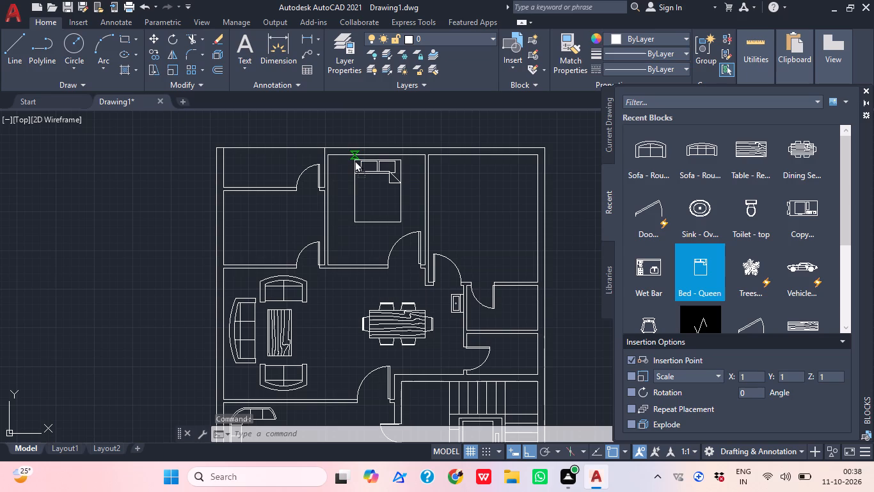
drag(354, 160, 354, 159)
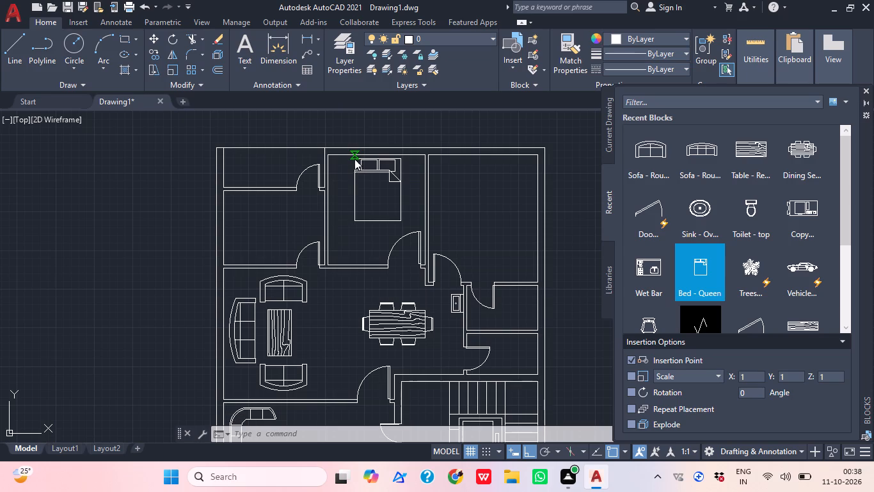
click(867, 88)
Move the queen bed straight south by about 2", leaving a small gap between its headboard and the north wall.
scroll(429, 160, up, 2)
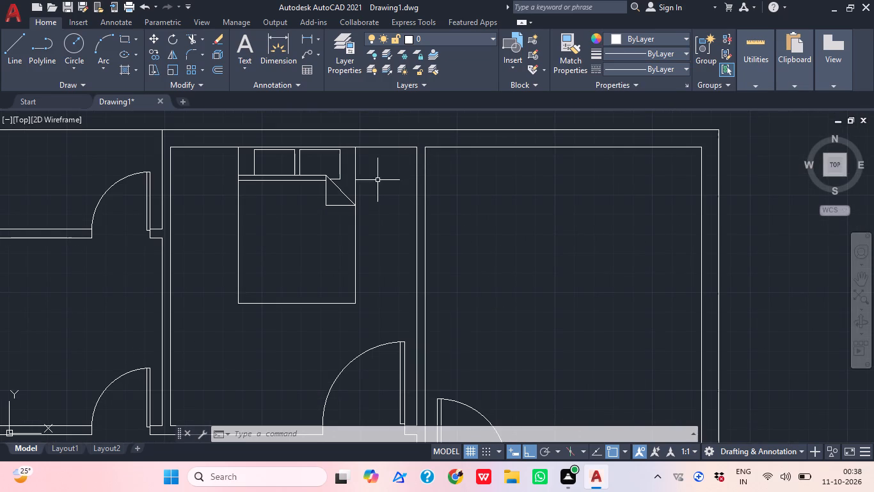
click(356, 242)
text(m)
key(space)
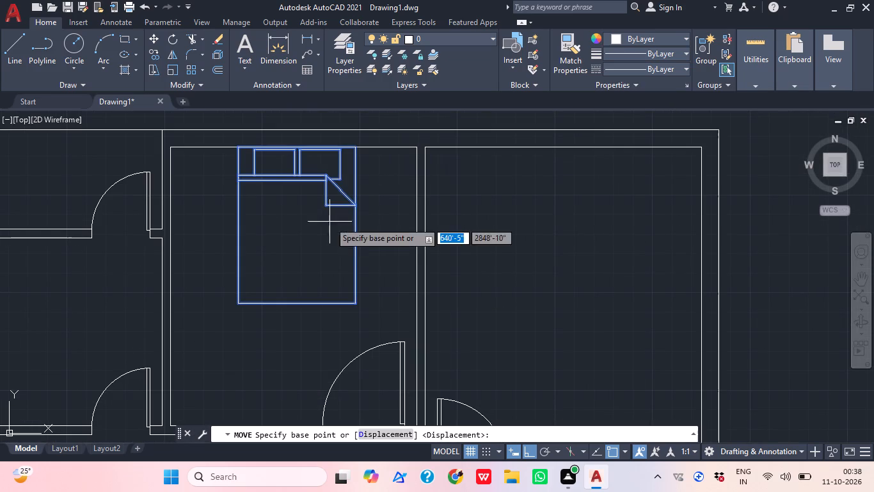
click(314, 186)
click(312, 186)
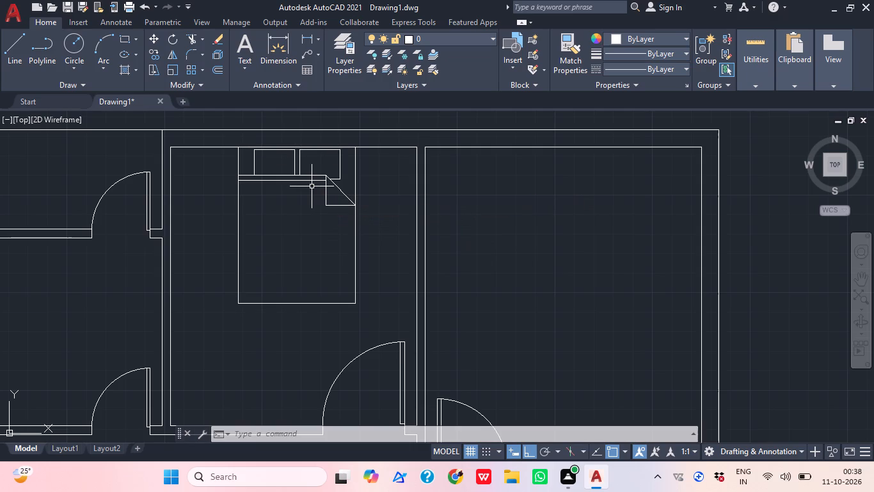
click(306, 182)
text(m)
key(space)
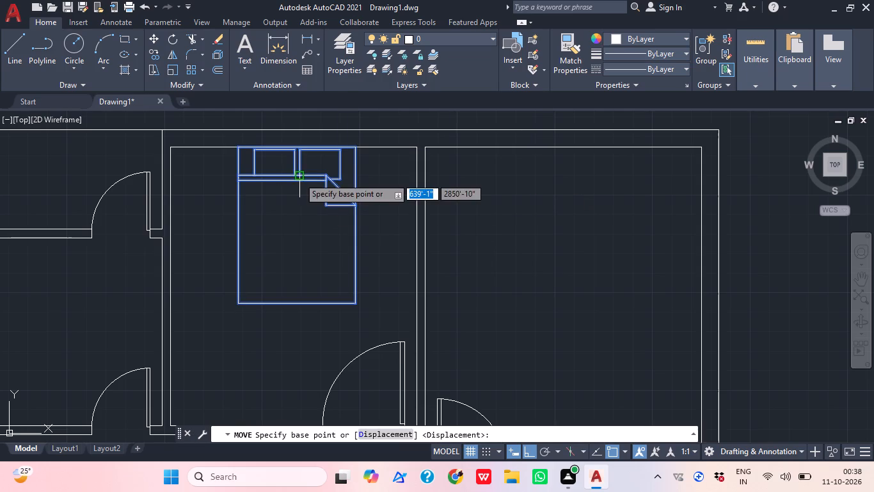
click(299, 177)
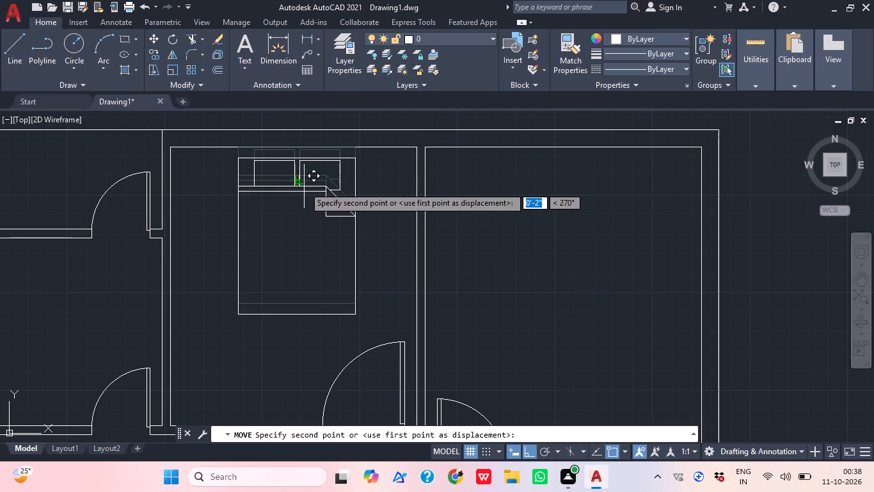
click(304, 186)
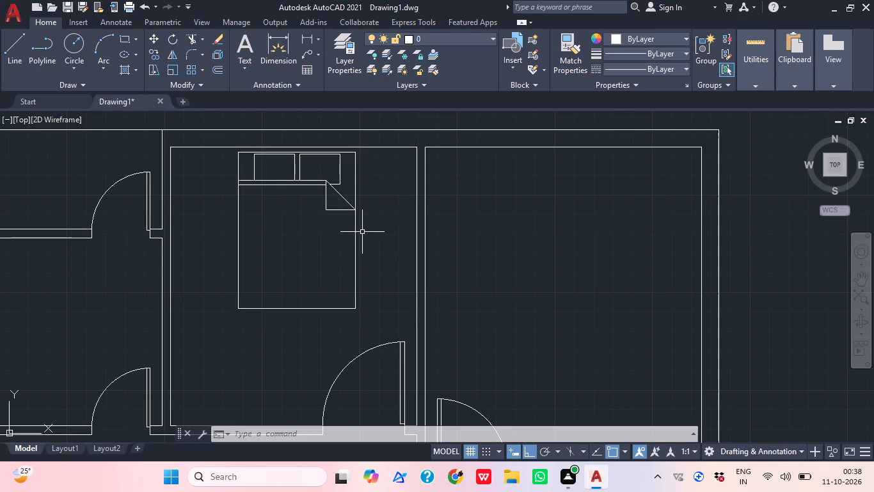
Draw a small, nearly square bedside table with the Rectangle command, west of the bed's headboard near the north wall.
text(rec)
key(space)
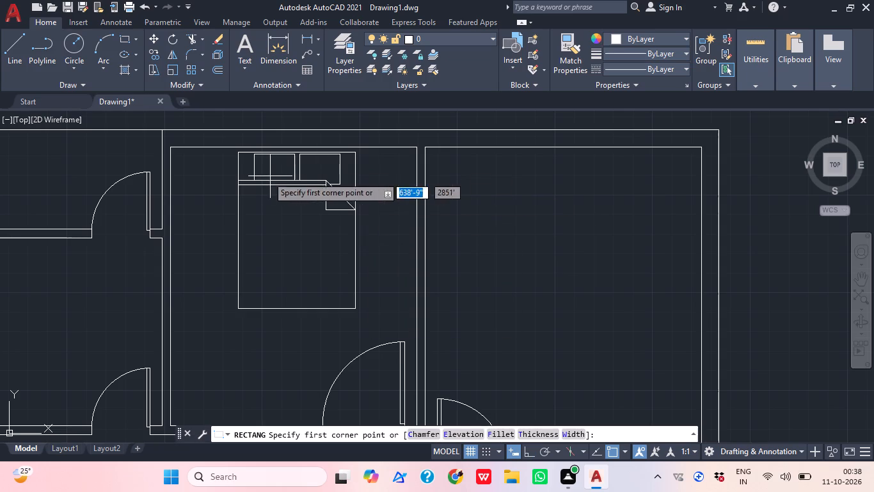
scroll(200, 155, up, 2)
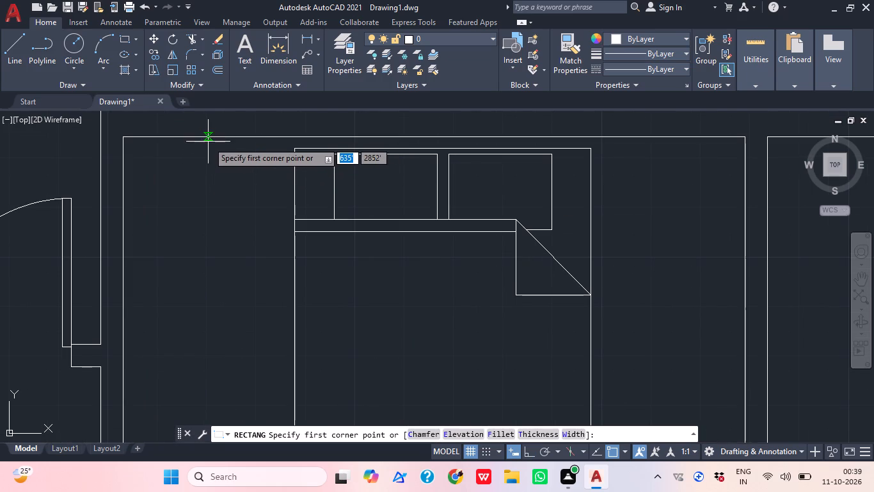
click(207, 145)
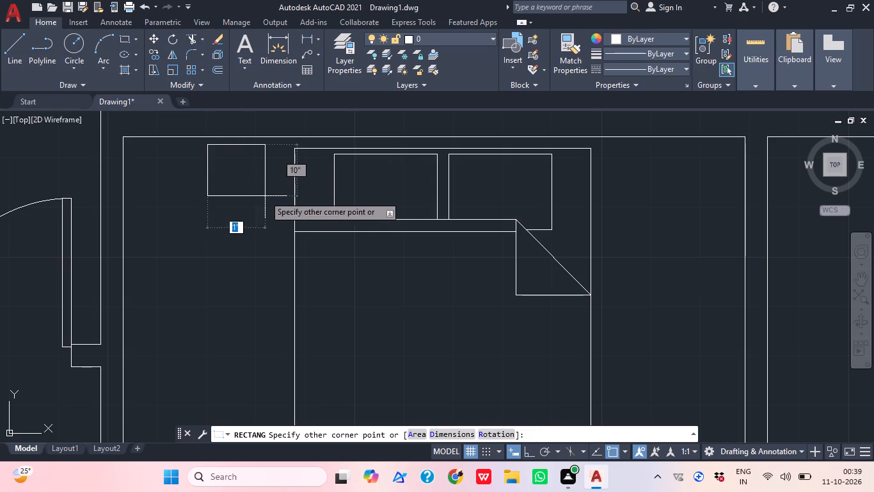
click(284, 219)
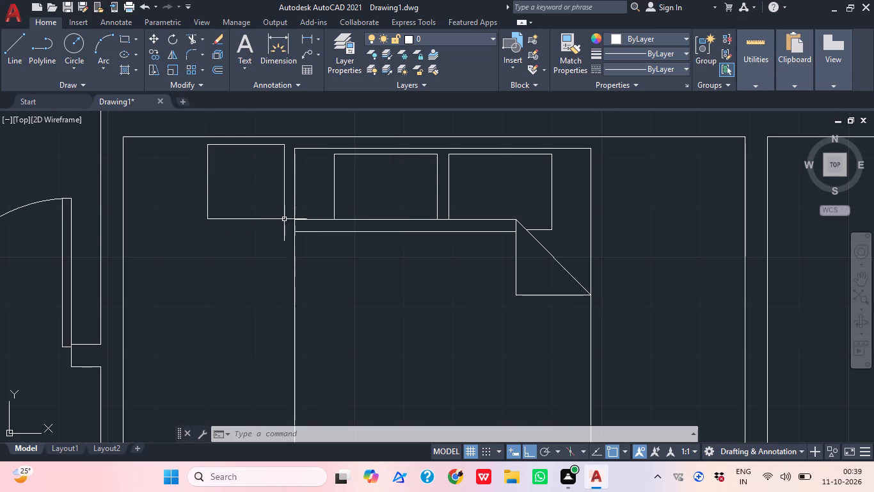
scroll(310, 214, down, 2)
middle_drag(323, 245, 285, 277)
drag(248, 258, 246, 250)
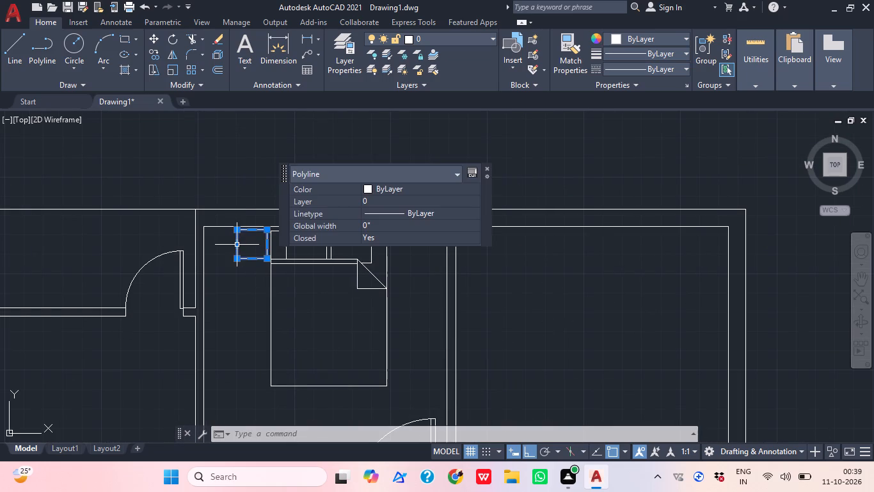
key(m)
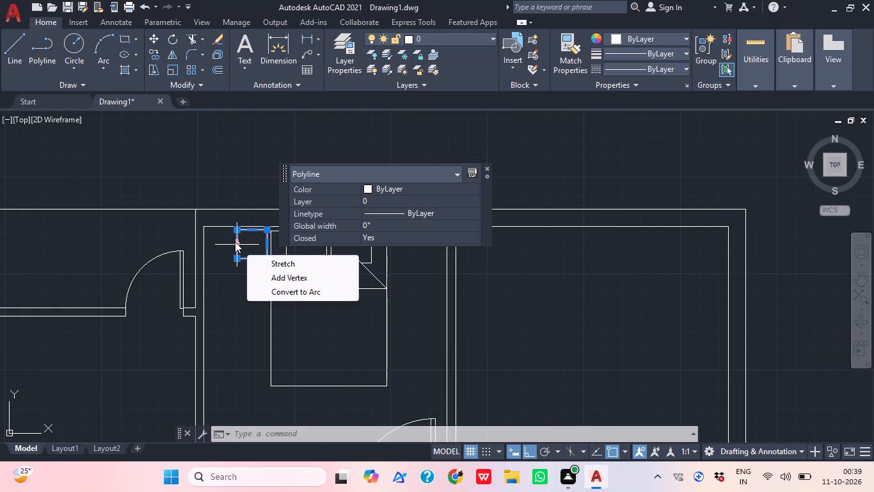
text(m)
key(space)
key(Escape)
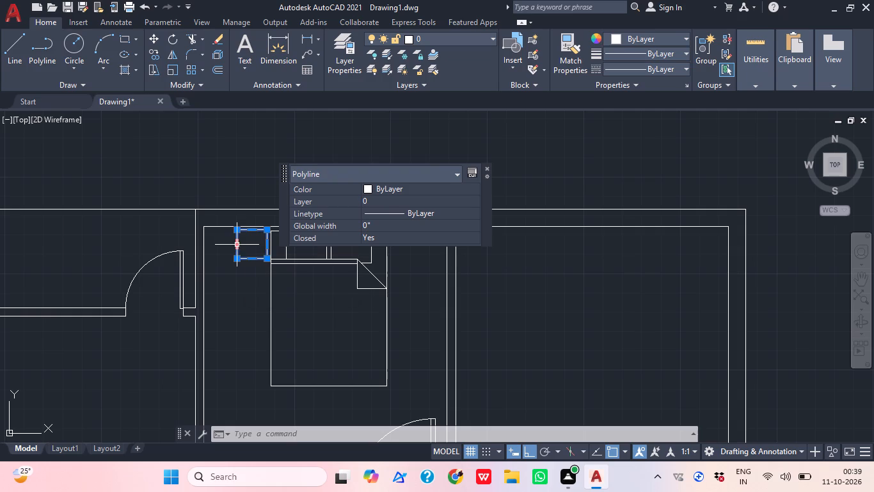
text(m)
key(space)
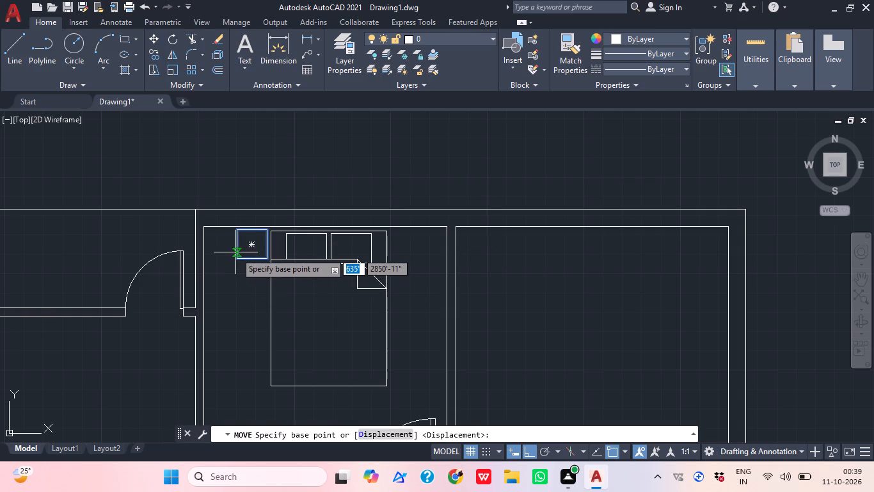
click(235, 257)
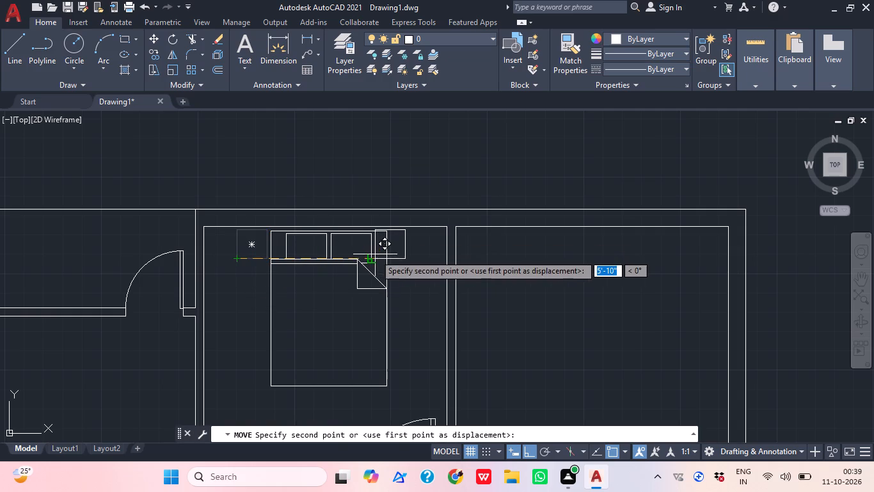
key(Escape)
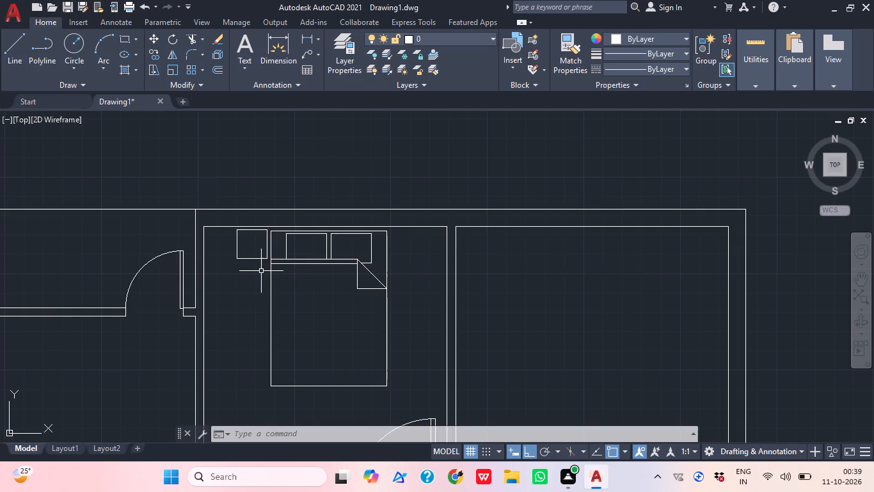
Copy the bedside table about 6'-8" straight east, to the other side of the queen bed's headboard.
drag(260, 271, 253, 265)
click(235, 247)
key(c)
key(o)
key(space)
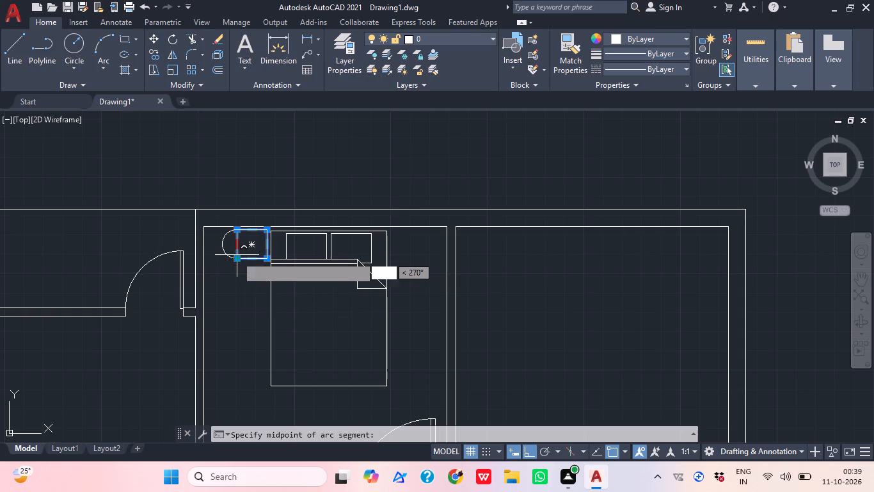
key(Escape)
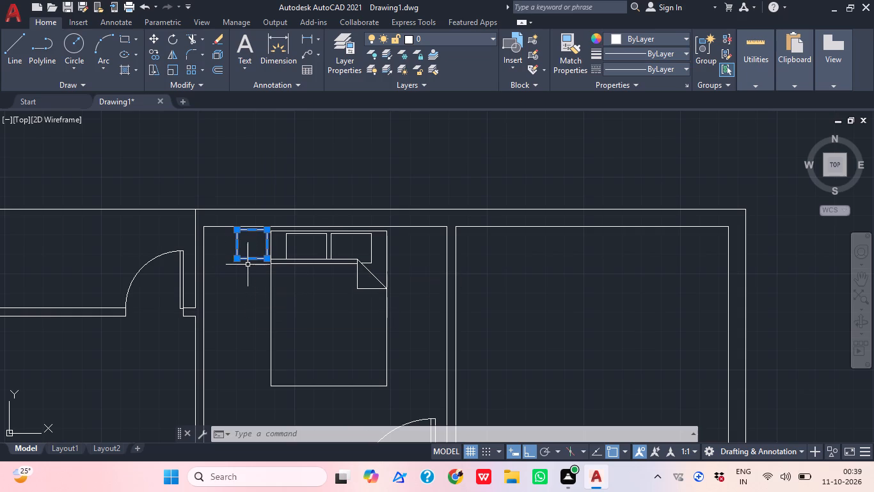
key(c)
key(o)
key(space)
click(240, 259)
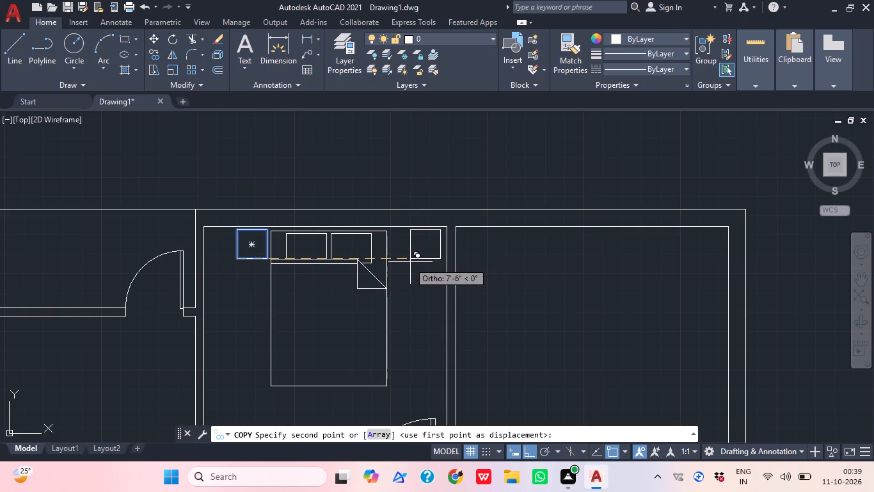
scroll(372, 258, up, 2)
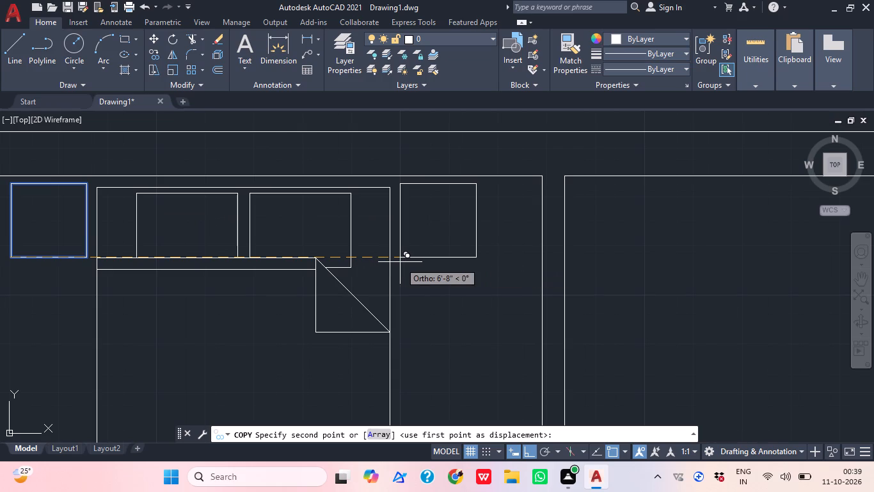
click(403, 262)
scroll(426, 283, down, 1)
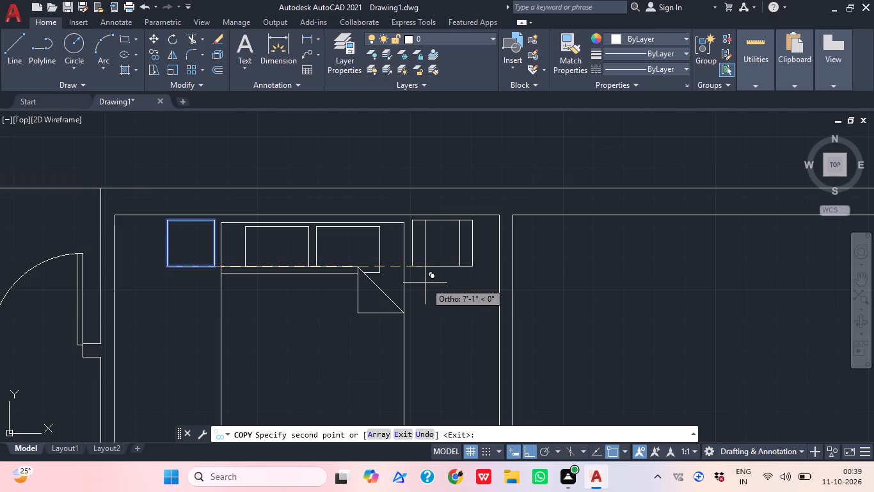
key(Escape)
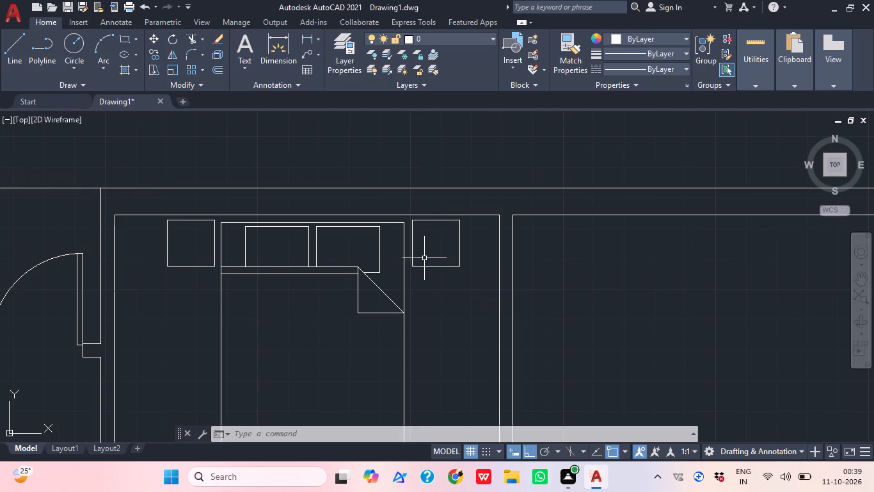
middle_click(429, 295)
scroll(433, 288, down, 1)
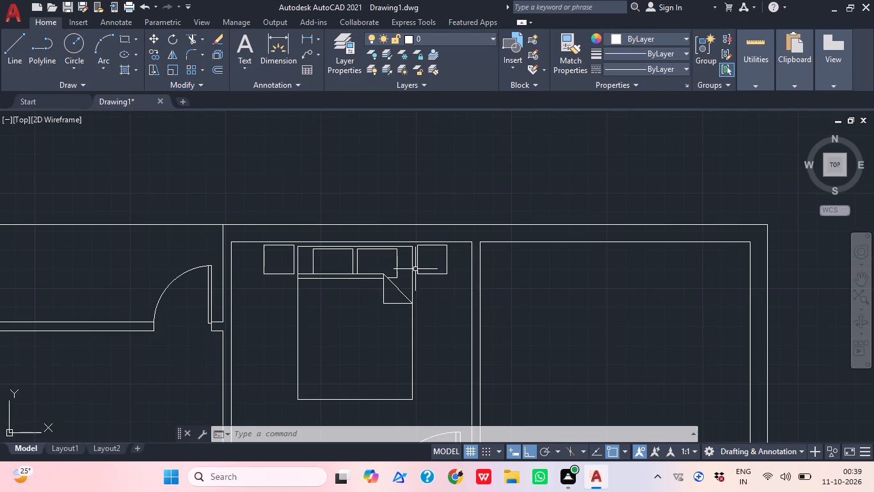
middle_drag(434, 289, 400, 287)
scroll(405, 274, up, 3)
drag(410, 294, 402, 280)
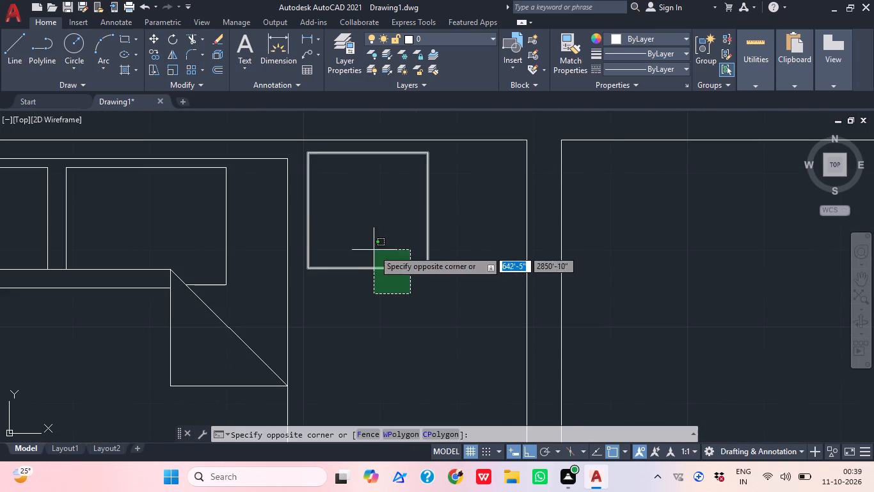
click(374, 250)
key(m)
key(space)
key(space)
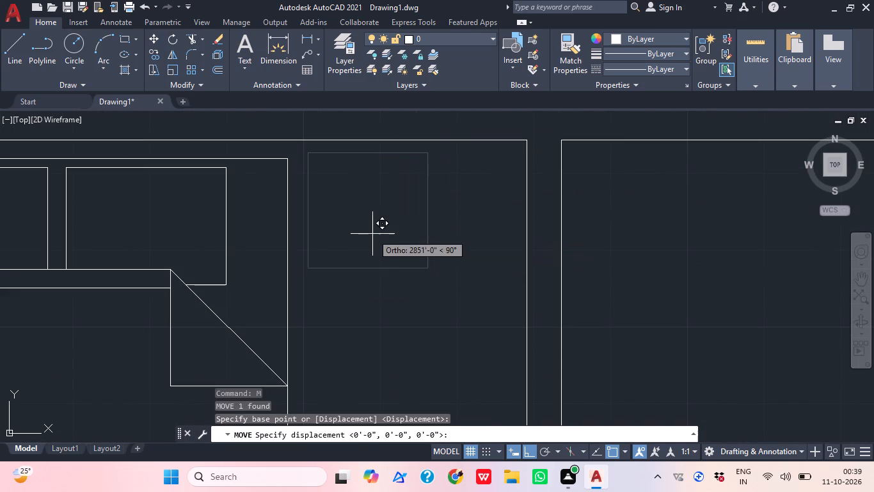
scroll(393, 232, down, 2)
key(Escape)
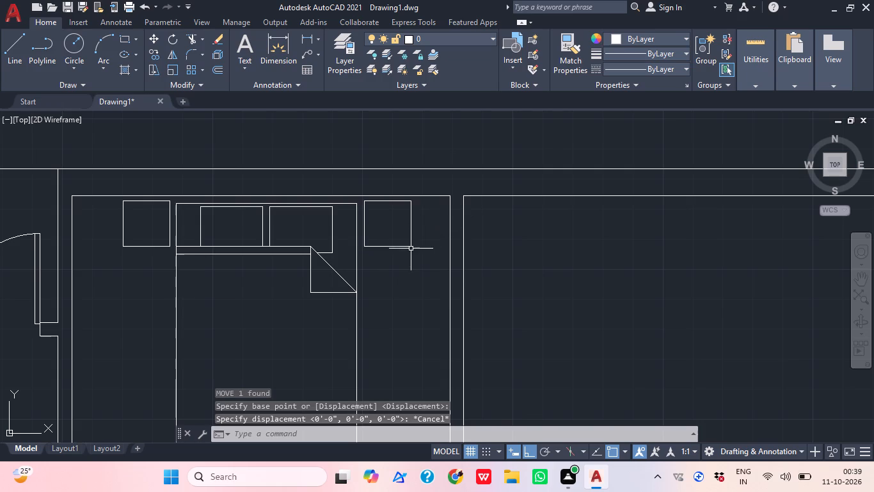
Copy the queen bed and both bedside tables about 11'-7" straight east into the northeast bedroom, against its north wall.
scroll(420, 236, down, 2)
middle_drag(425, 250, 398, 258)
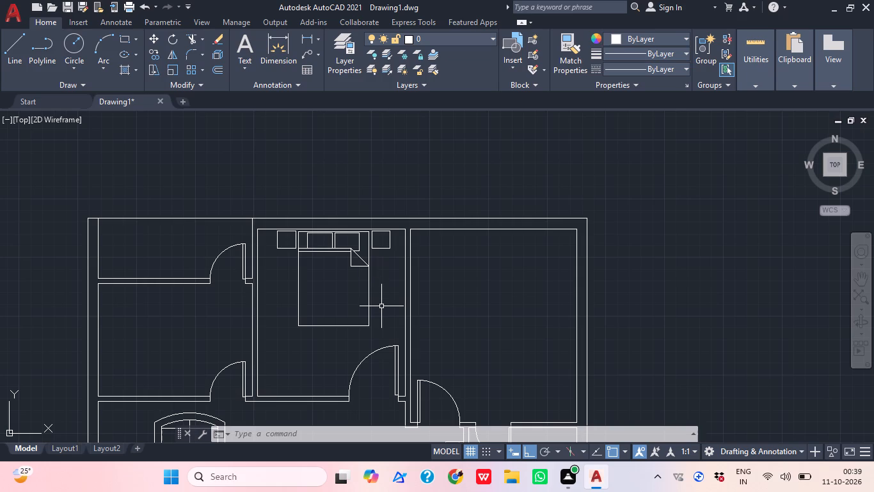
scroll(376, 305, up, 1)
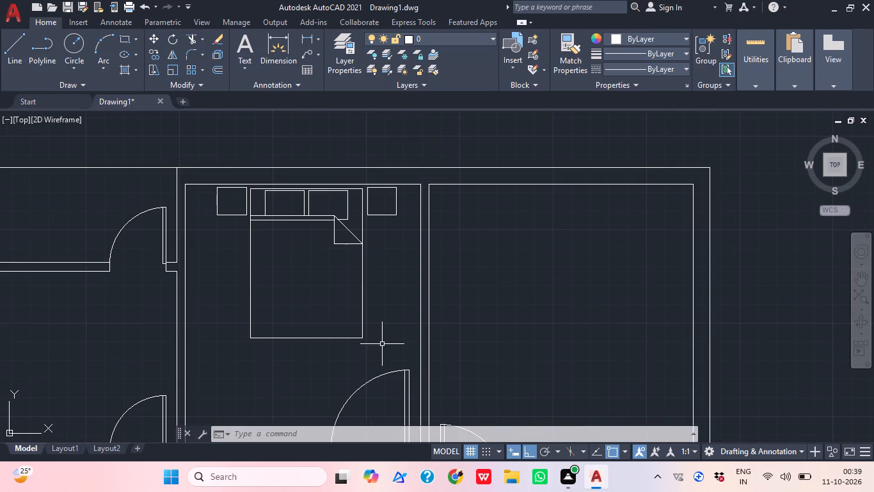
click(382, 344)
click(236, 202)
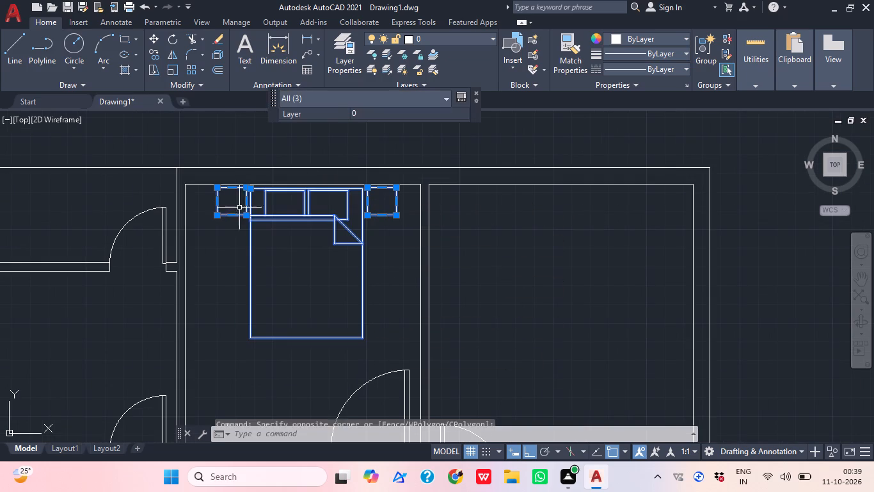
key(c)
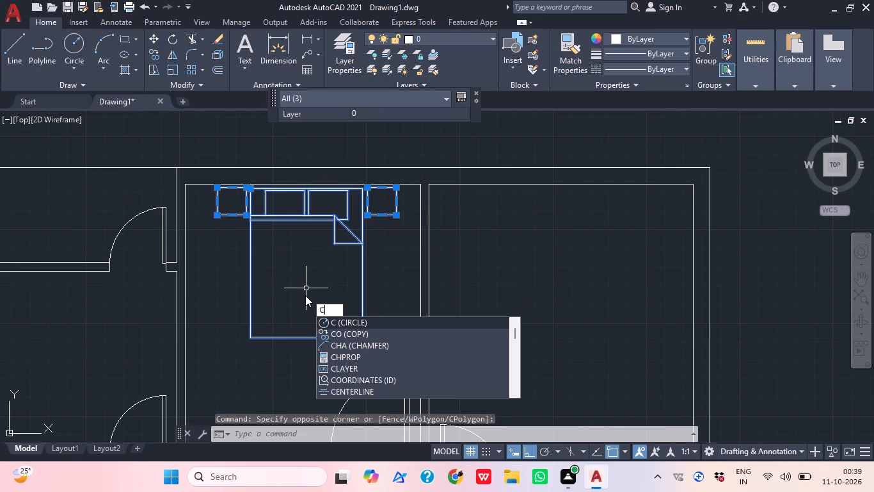
key(o)
key(space)
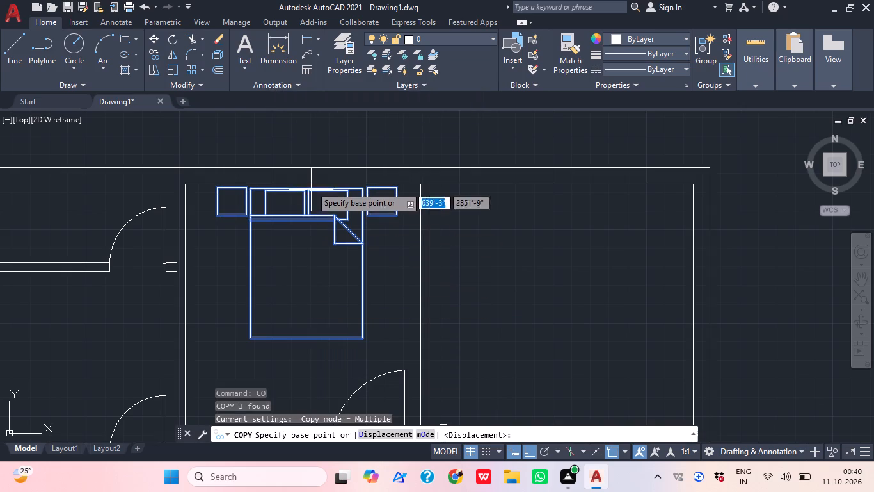
scroll(311, 185, up, 2)
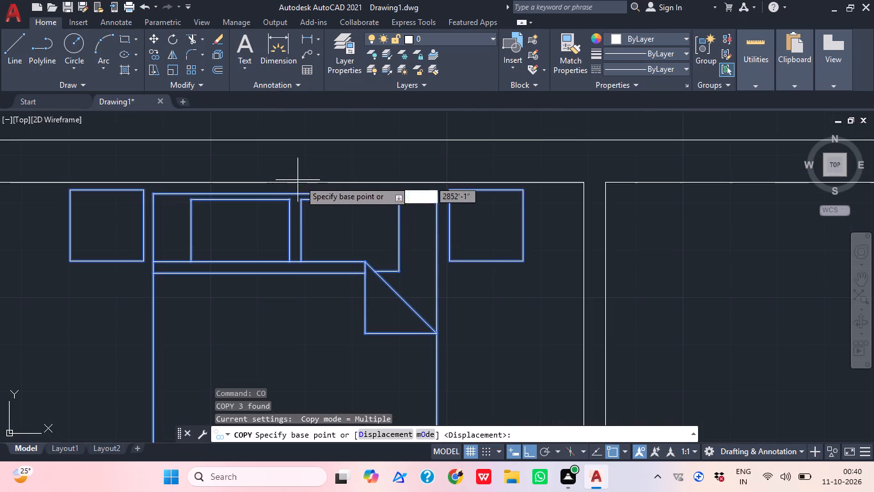
click(286, 186)
scroll(299, 186, down, 3)
middle_drag(420, 215, 365, 223)
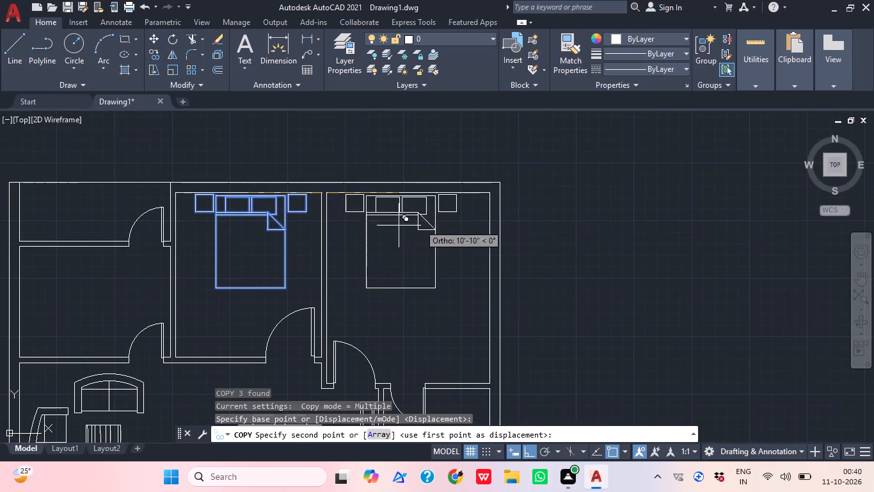
scroll(437, 222, up, 1)
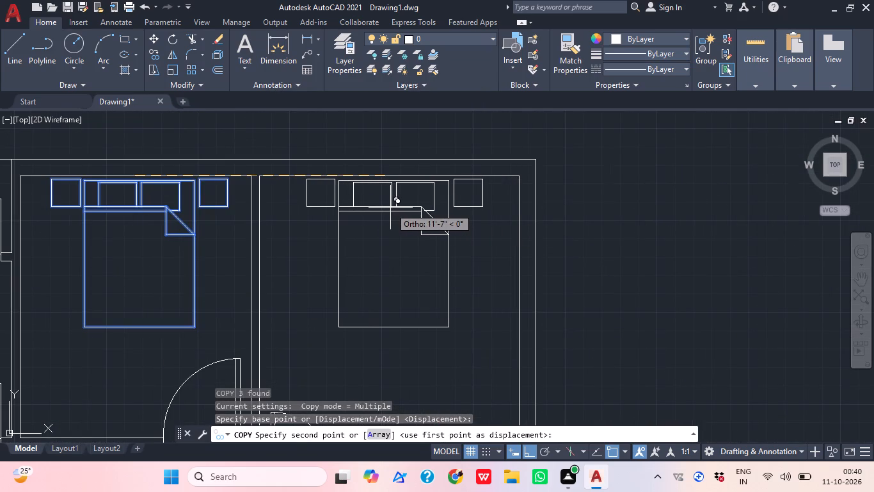
click(390, 208)
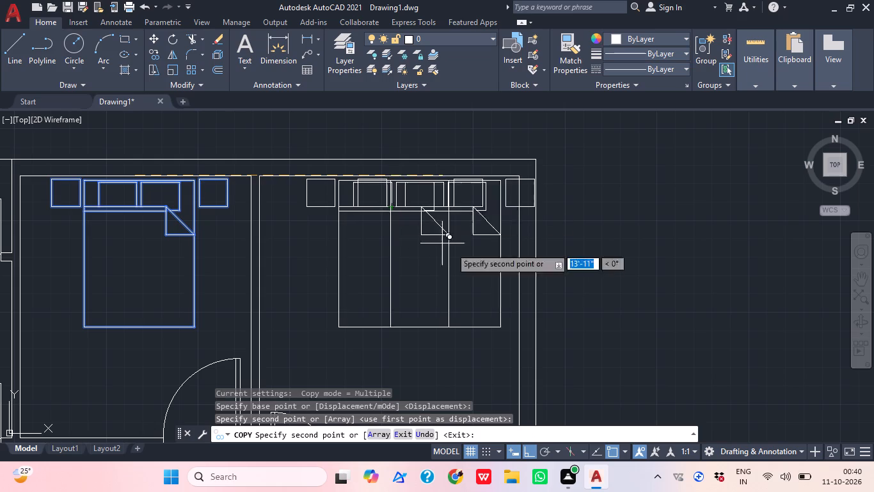
key(Escape)
Draw a line across the thickness of the northeast bedroom's north wall, in line with the bed's west side.
scroll(463, 255, down, 1)
middle_drag(463, 265, 450, 228)
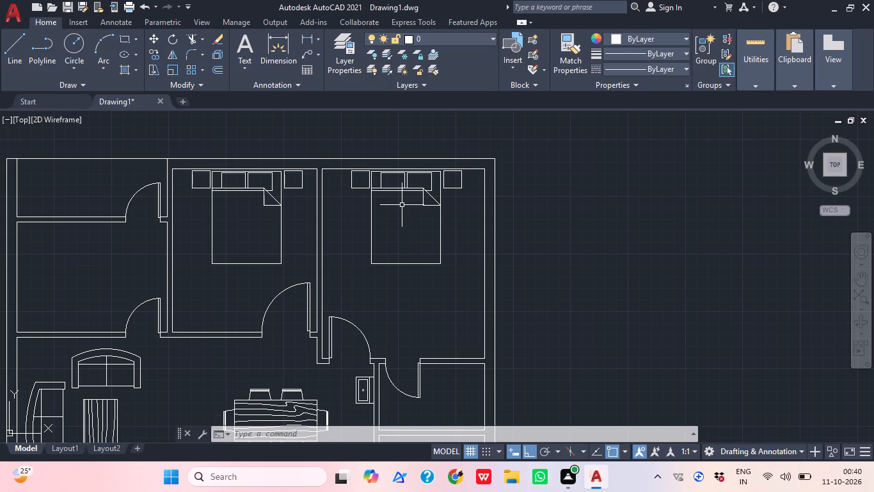
text(l)
key(space)
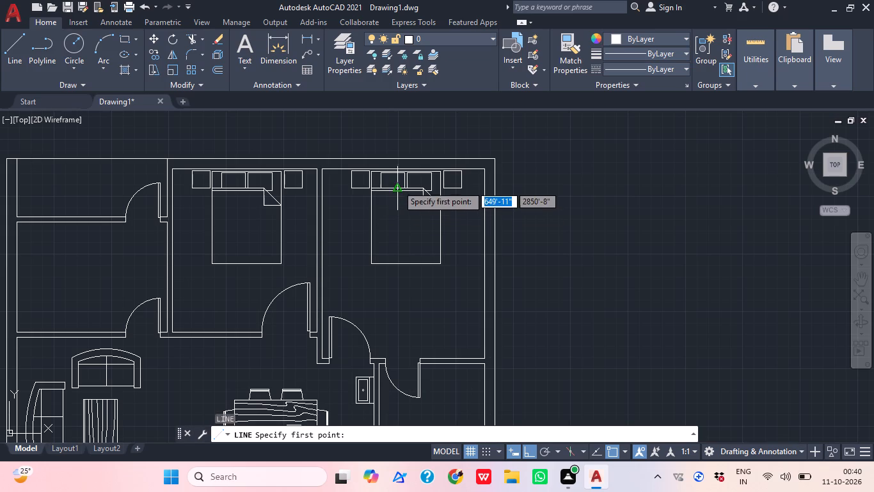
scroll(391, 174, up, 3)
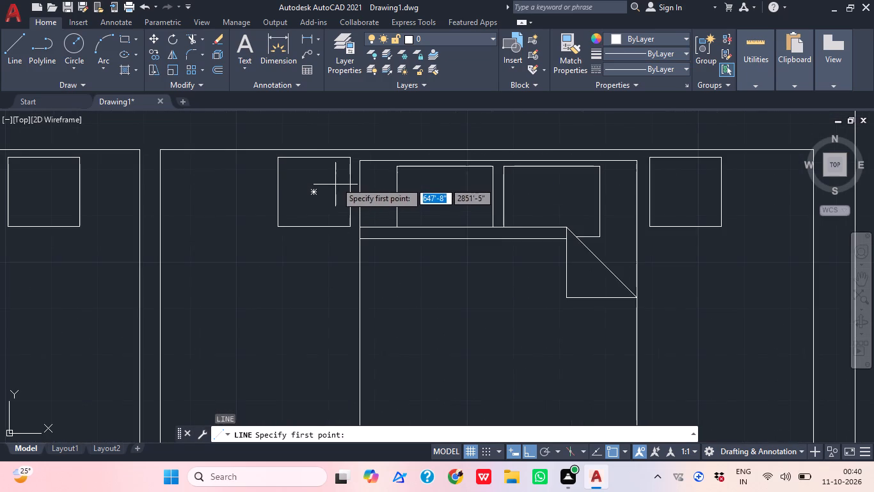
middle_drag(413, 148, 388, 211)
scroll(365, 202, up, 1)
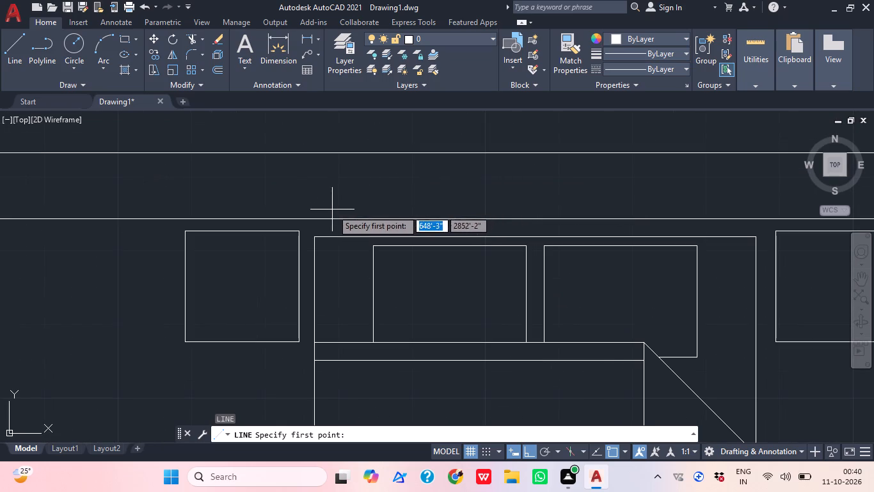
click(315, 223)
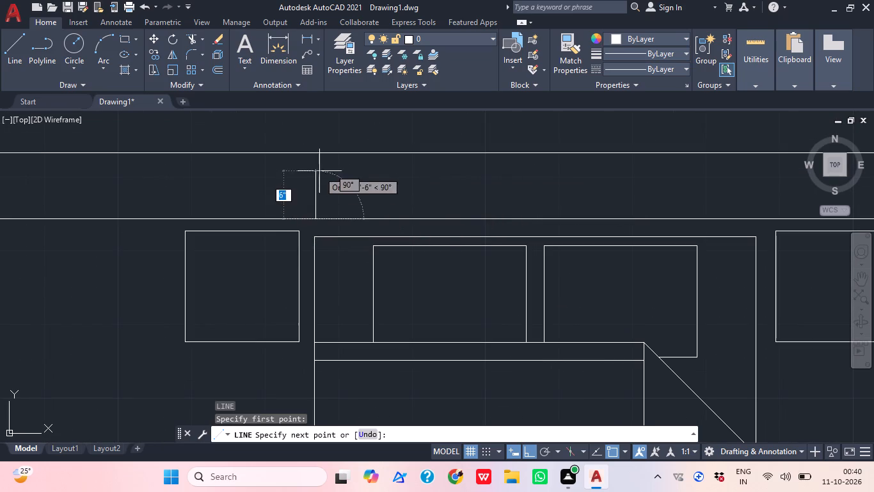
click(312, 152)
middle_drag(346, 200, 274, 218)
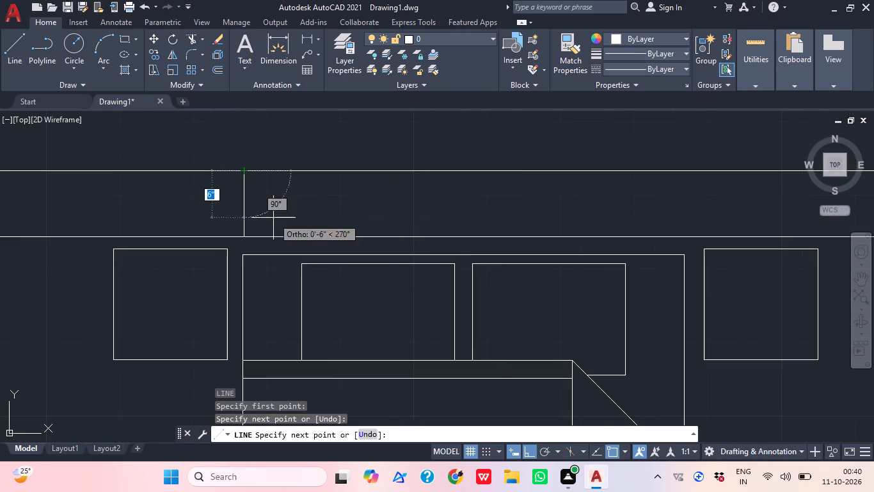
key(Escape)
Draw a matching line across the north wall's thickness, in line with the east side of the northeast bedroom's bed.
middle_drag(302, 232, 277, 240)
key(l)
key(space)
middle_drag(532, 236, 449, 236)
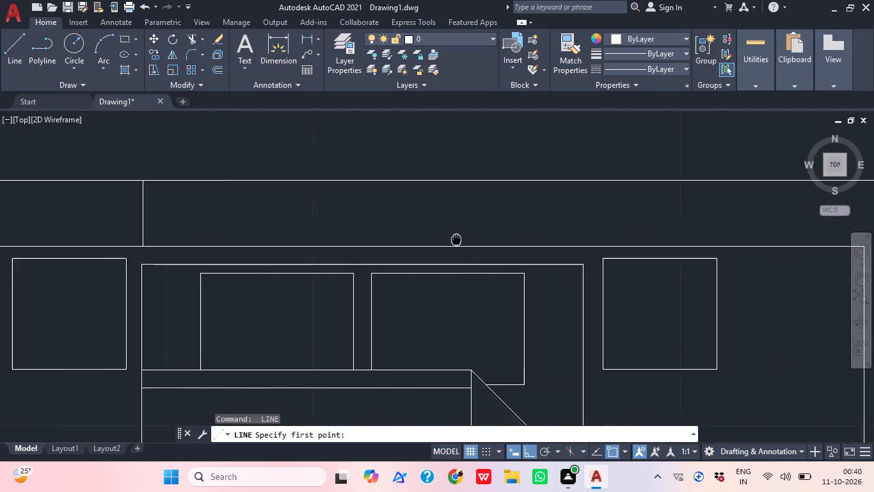
middle_drag(449, 236, 419, 228)
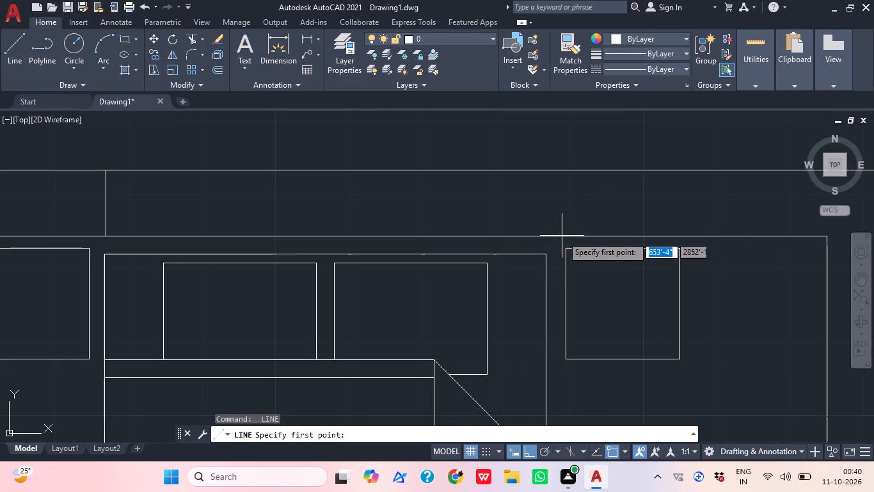
click(547, 234)
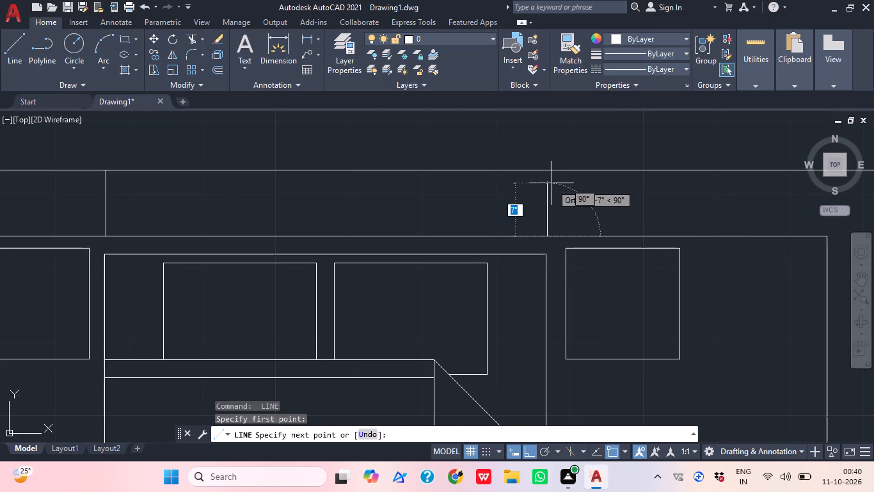
click(546, 168)
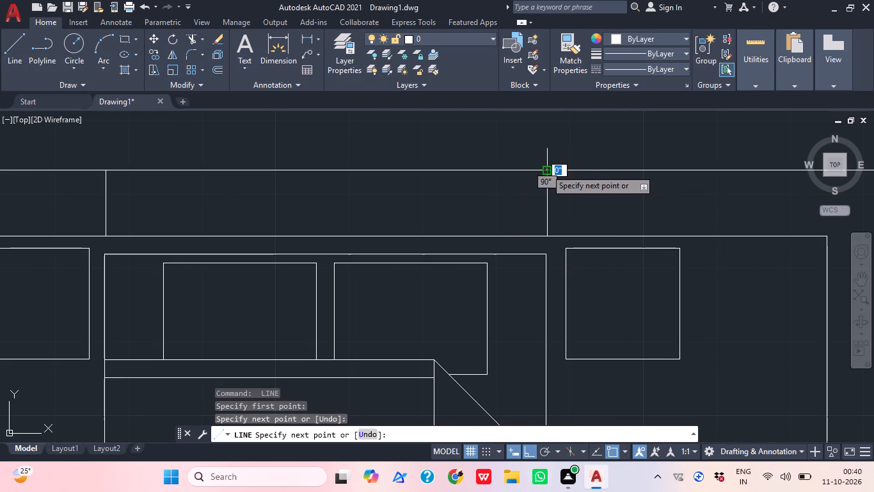
key(Escape)
Draw a line joining the midpoints of the two short cross lines in the northeast bedroom's north wall.
key(l)
key(space)
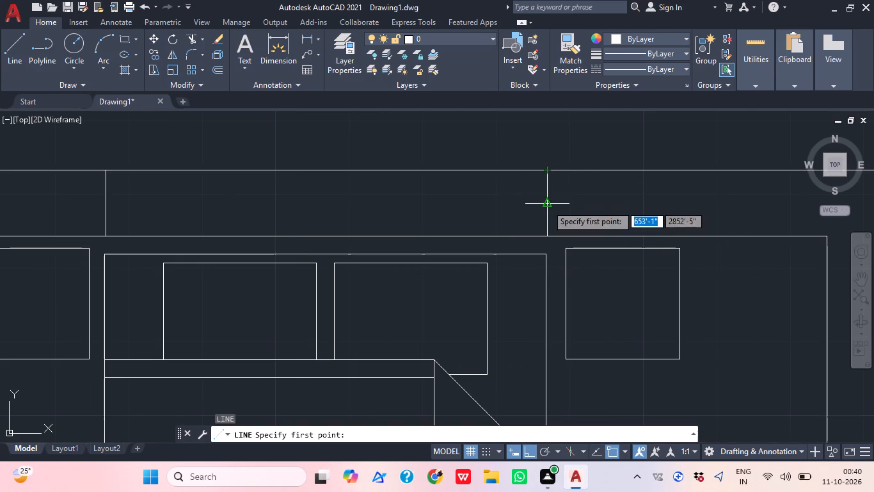
click(547, 205)
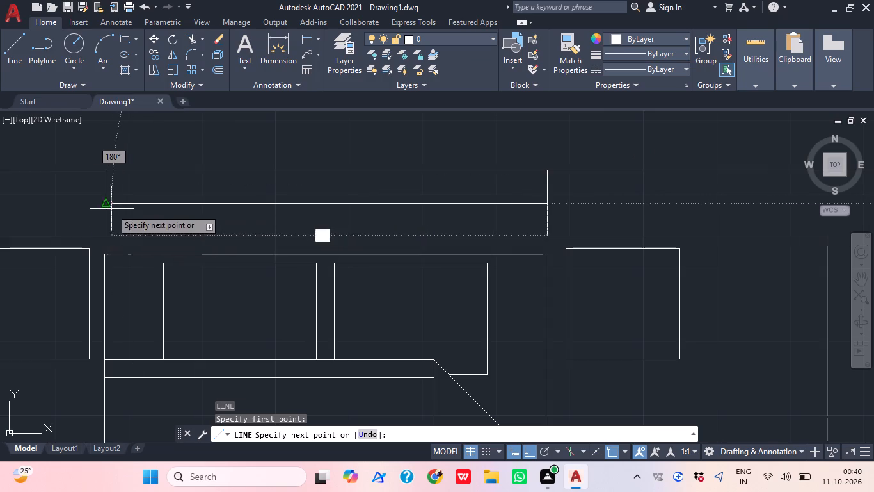
click(106, 206)
key(Escape)
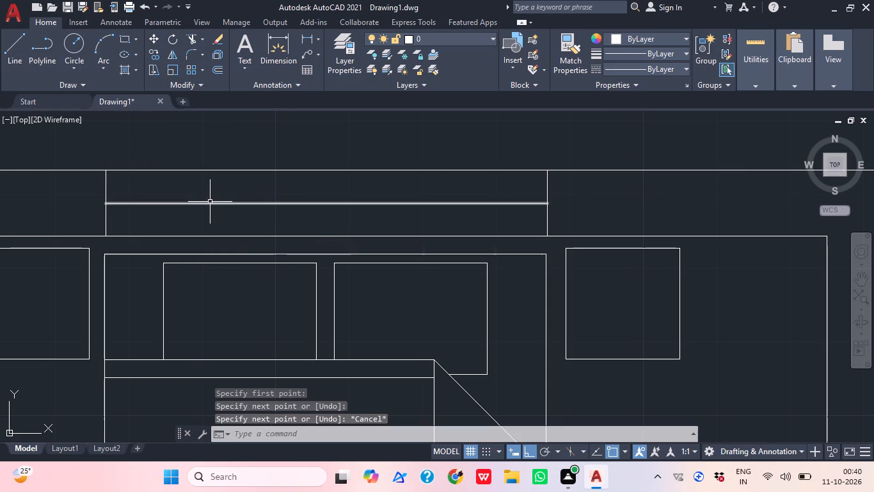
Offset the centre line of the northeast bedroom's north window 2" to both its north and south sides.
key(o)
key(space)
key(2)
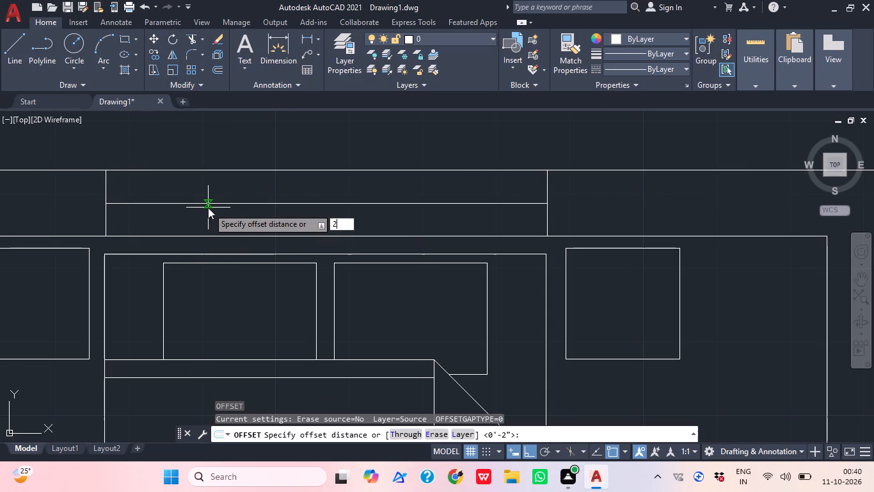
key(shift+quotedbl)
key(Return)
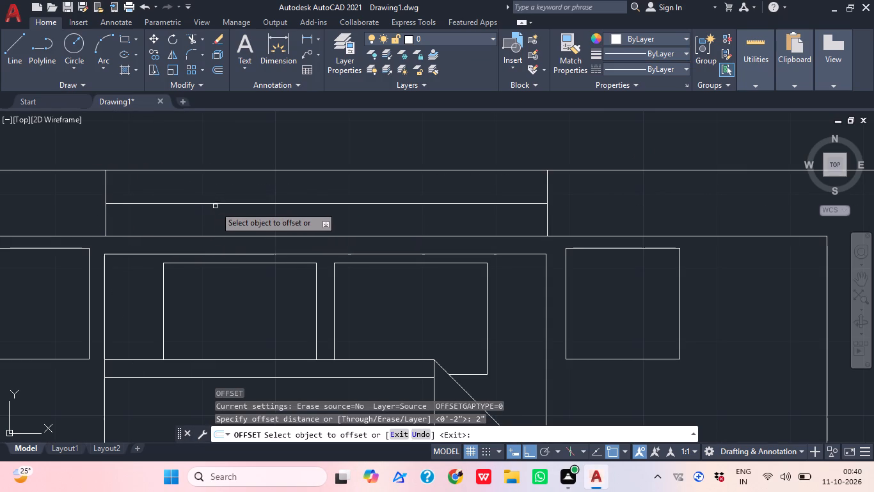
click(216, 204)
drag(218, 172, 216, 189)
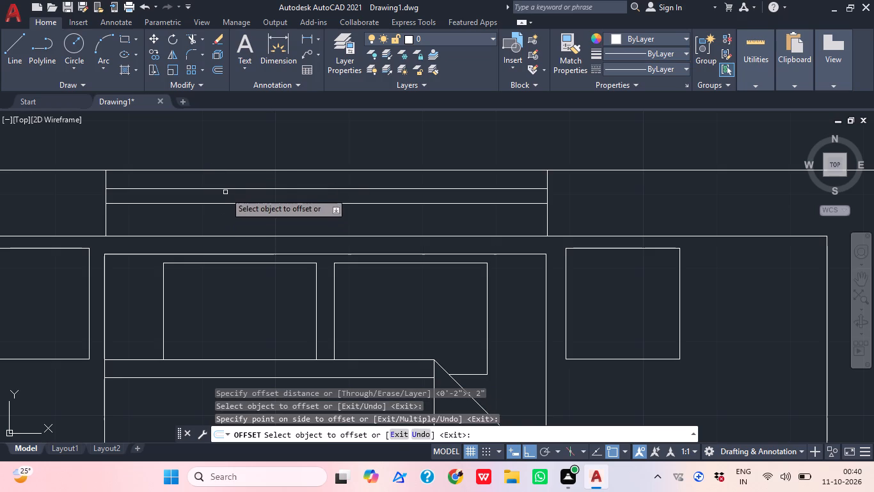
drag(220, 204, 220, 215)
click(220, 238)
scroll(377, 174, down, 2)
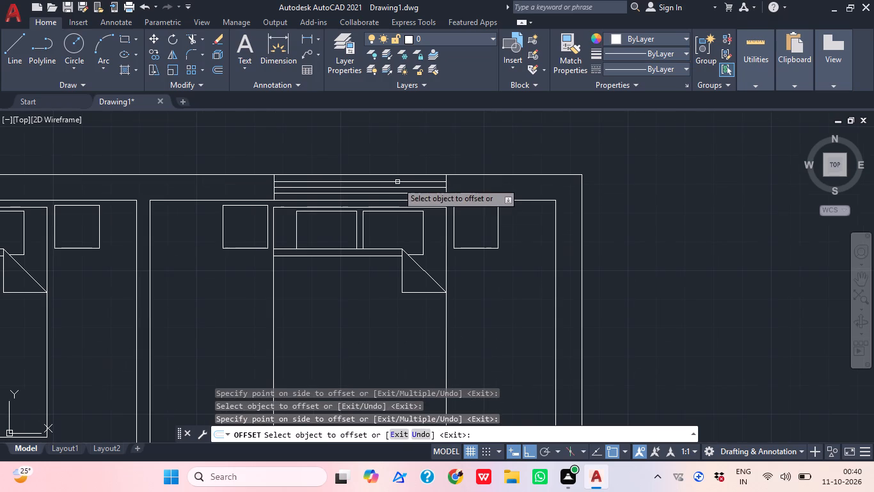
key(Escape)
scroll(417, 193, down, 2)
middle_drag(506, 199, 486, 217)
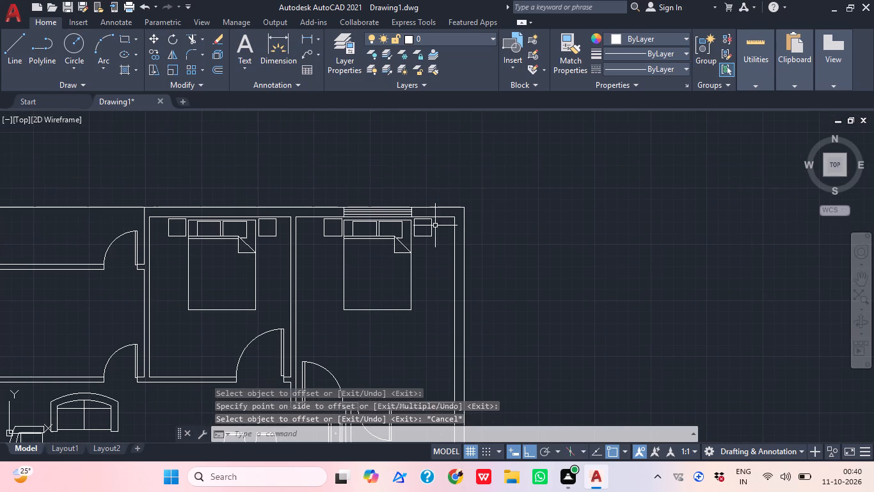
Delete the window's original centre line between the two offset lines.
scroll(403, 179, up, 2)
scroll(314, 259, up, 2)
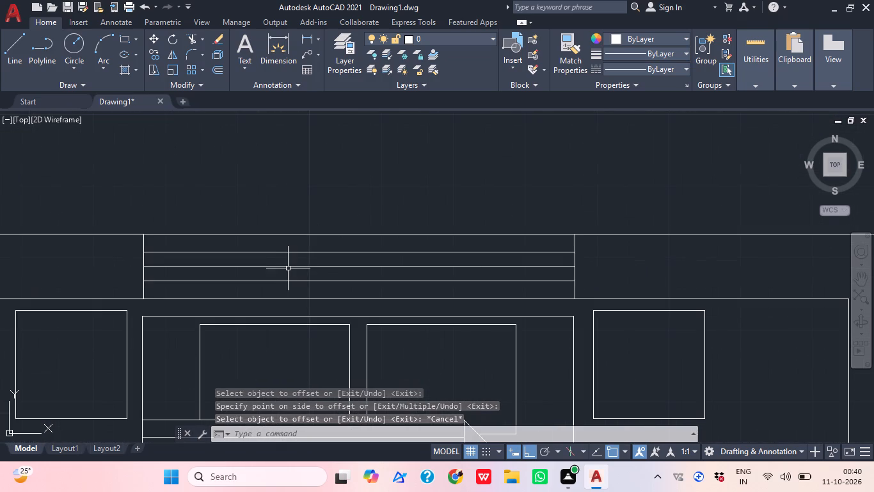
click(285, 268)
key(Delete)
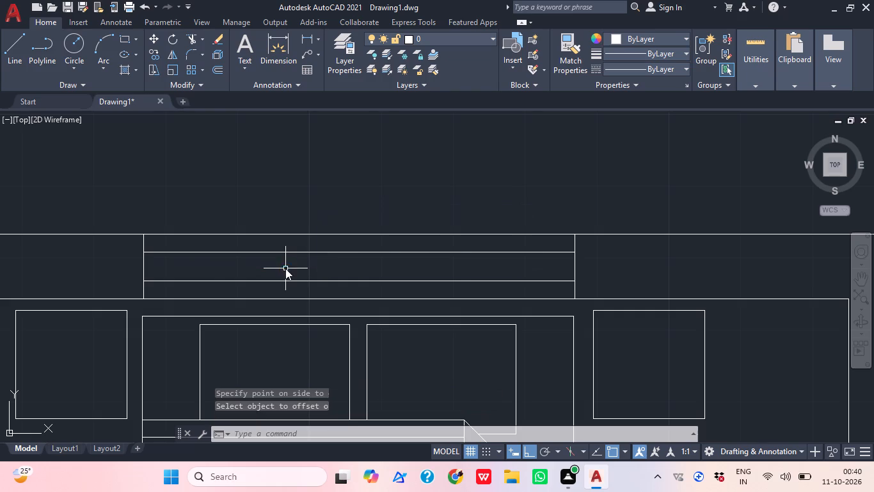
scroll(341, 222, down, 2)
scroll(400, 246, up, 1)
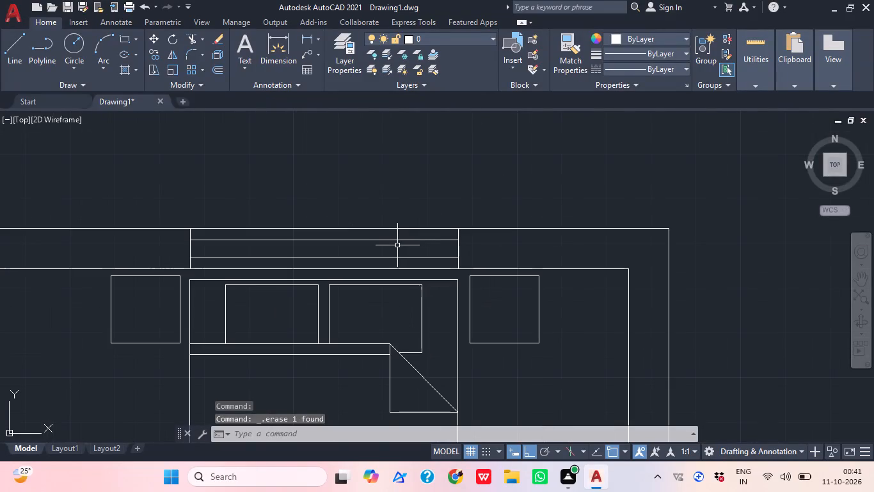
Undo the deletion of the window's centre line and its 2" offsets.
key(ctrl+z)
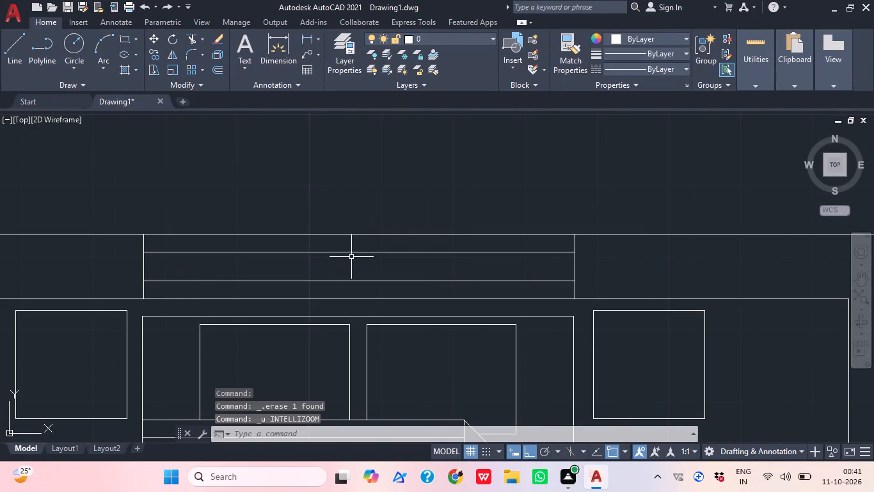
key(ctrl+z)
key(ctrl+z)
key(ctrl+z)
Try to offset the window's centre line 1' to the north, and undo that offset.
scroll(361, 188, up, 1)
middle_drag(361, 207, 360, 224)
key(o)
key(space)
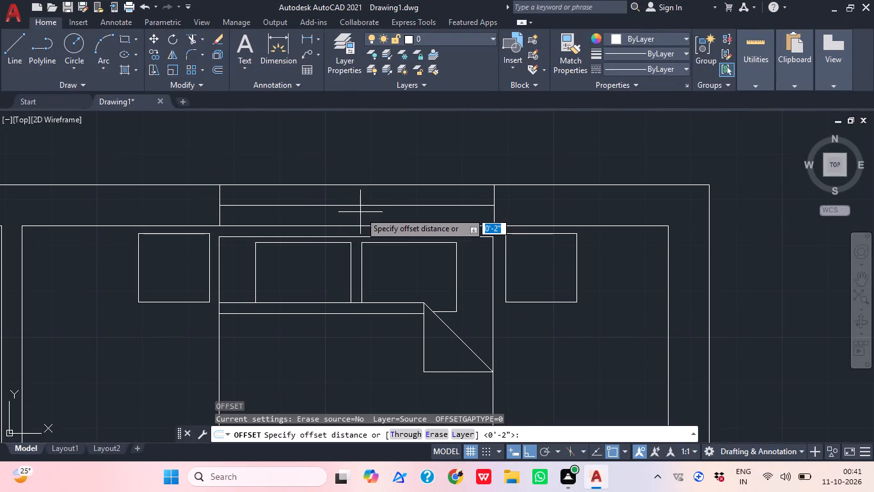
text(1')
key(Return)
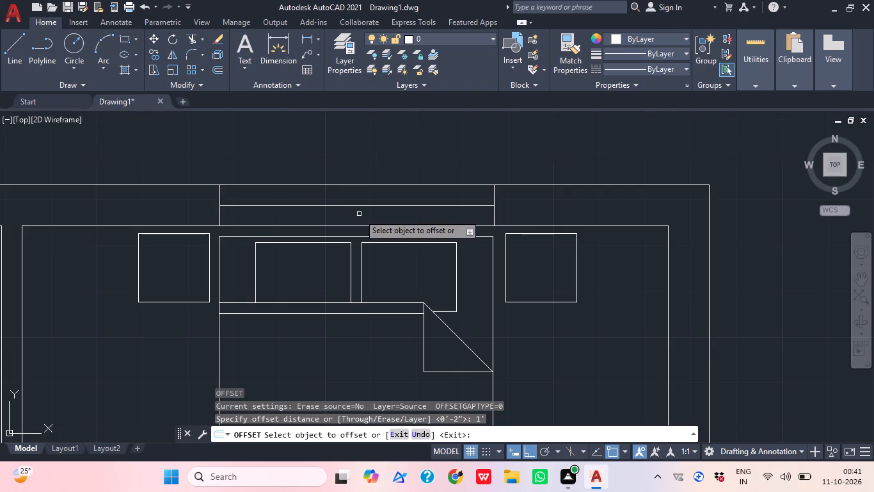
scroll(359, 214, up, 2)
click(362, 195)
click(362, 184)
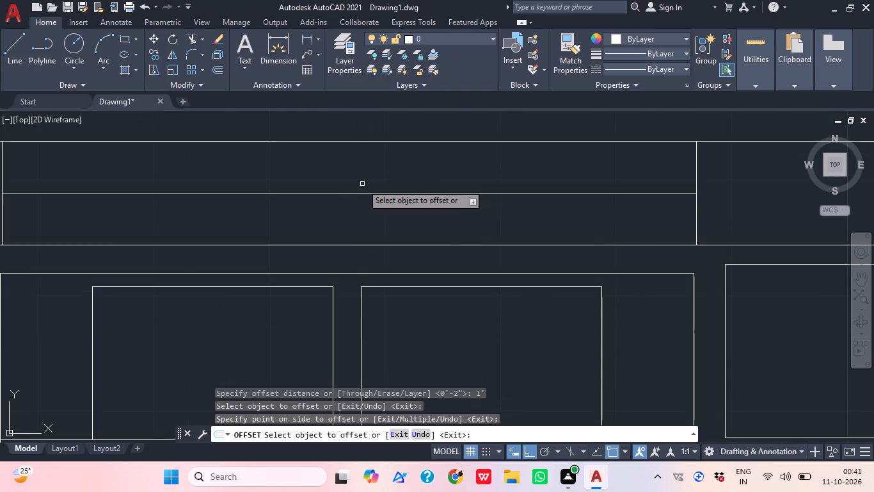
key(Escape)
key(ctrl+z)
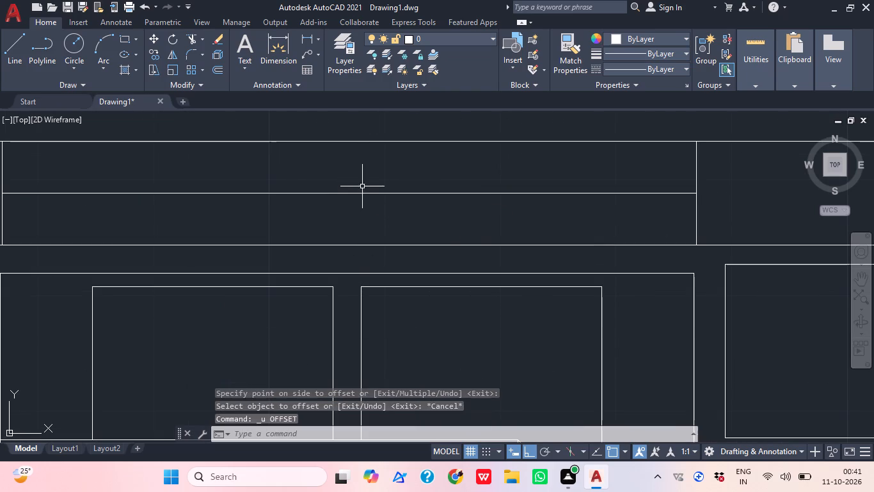
Offset the centre line of the northeast bedroom's north window 1" to both its north and south sides.
scroll(371, 184, down, 3)
middle_drag(417, 197, 415, 218)
middle_drag(415, 220, 399, 242)
text(o)
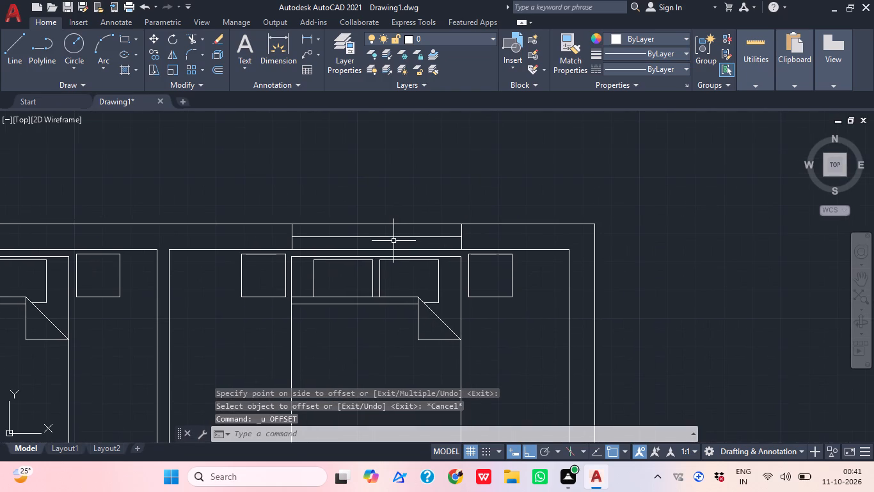
key(space)
text(1")
key(Return)
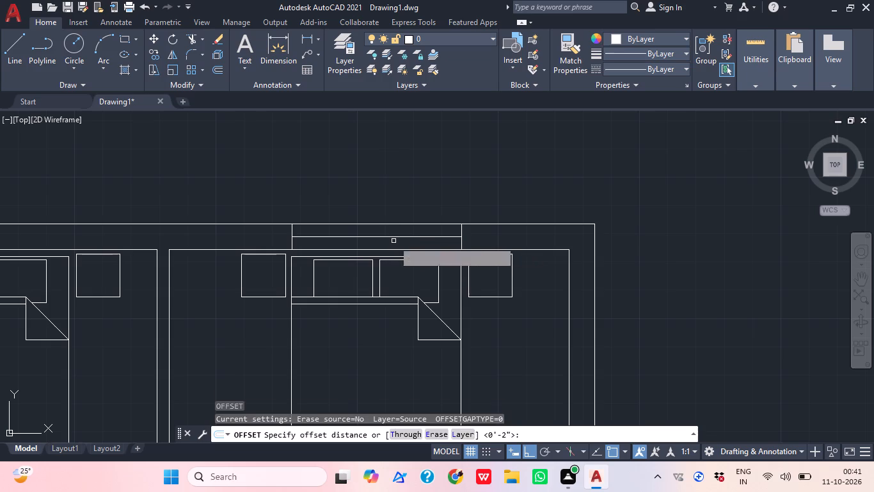
scroll(393, 241, up, 2)
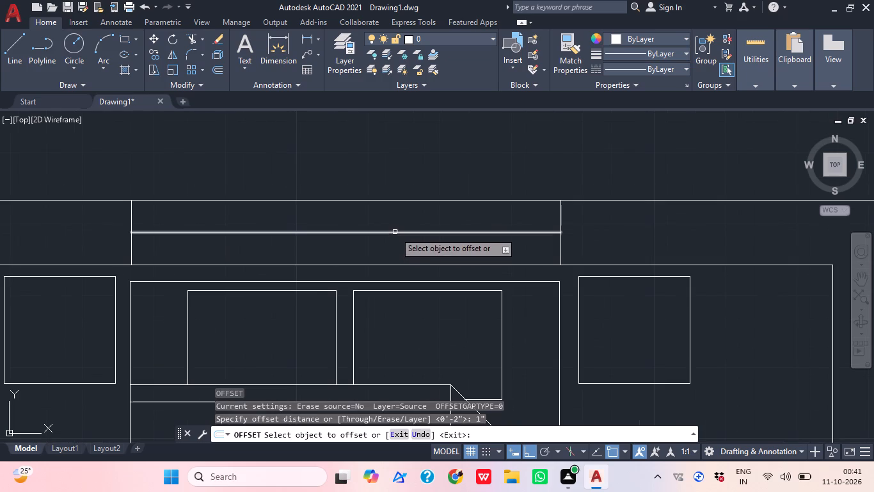
click(395, 232)
click(395, 215)
double_click(394, 233)
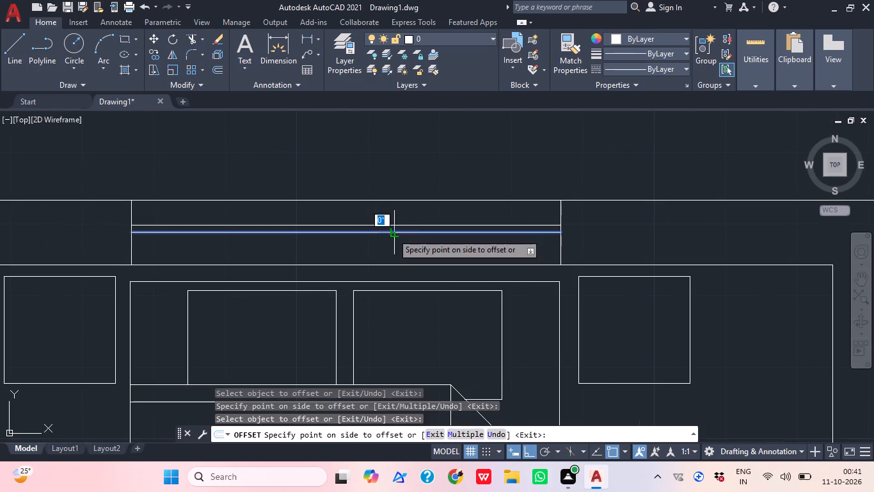
key(Escape)
Delete the window's original centre line, leaving only the two offset pane lines.
click(392, 232)
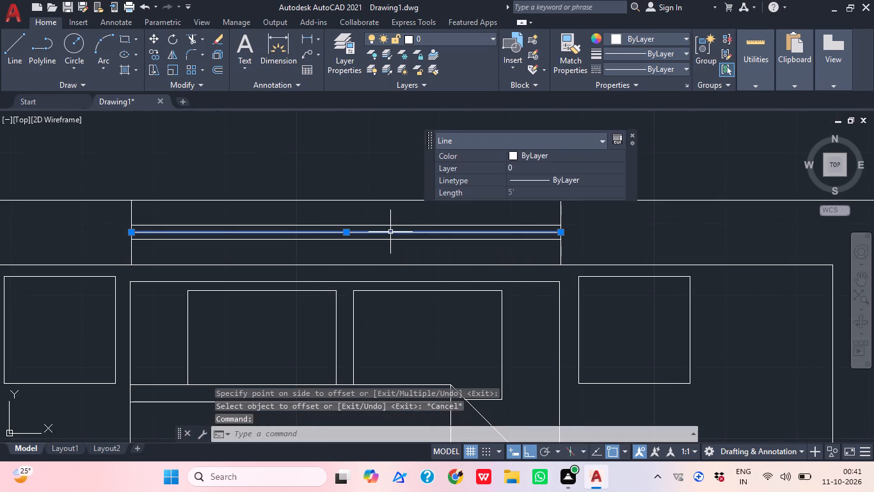
key(Delete)
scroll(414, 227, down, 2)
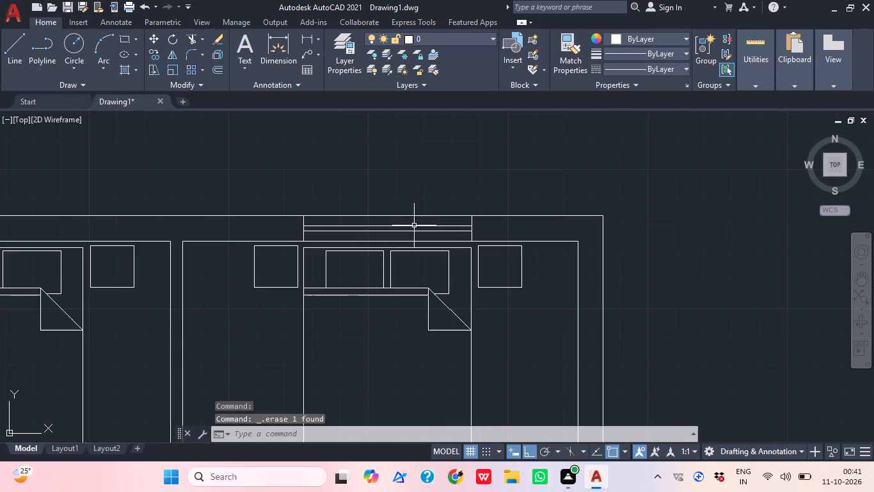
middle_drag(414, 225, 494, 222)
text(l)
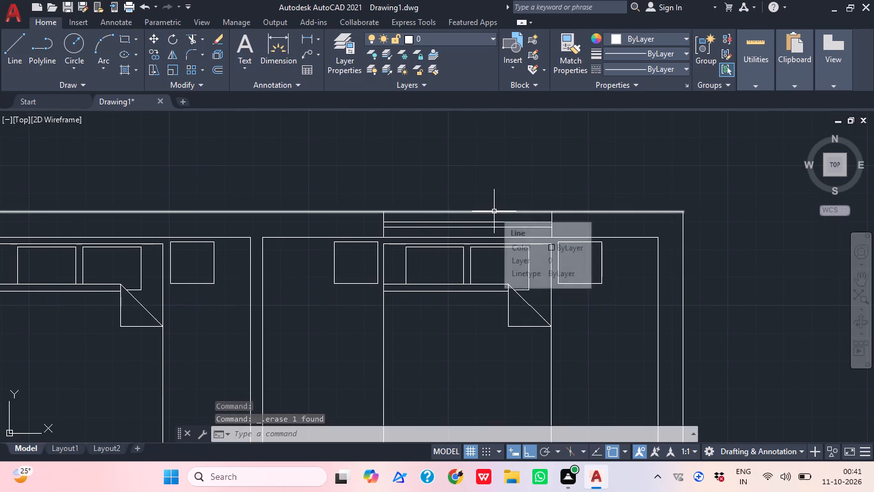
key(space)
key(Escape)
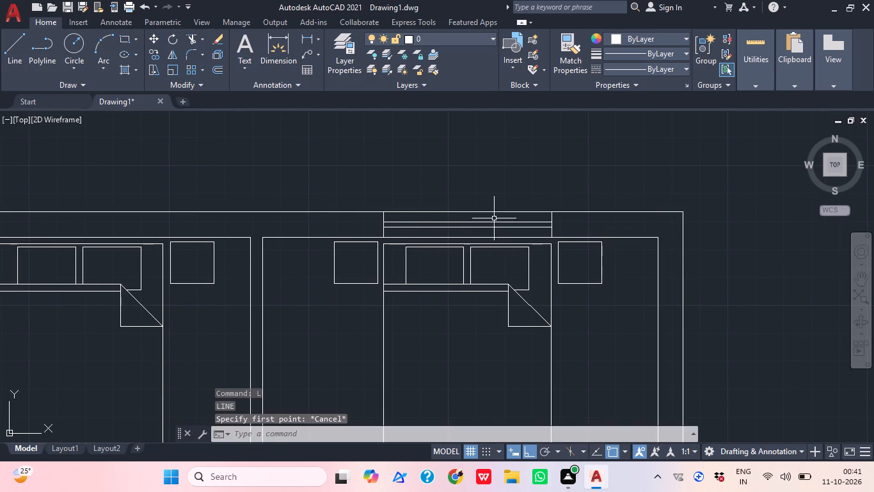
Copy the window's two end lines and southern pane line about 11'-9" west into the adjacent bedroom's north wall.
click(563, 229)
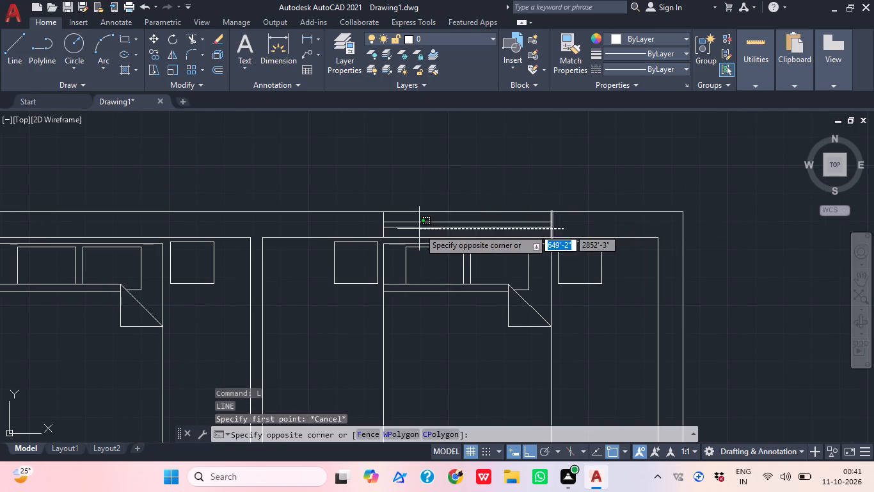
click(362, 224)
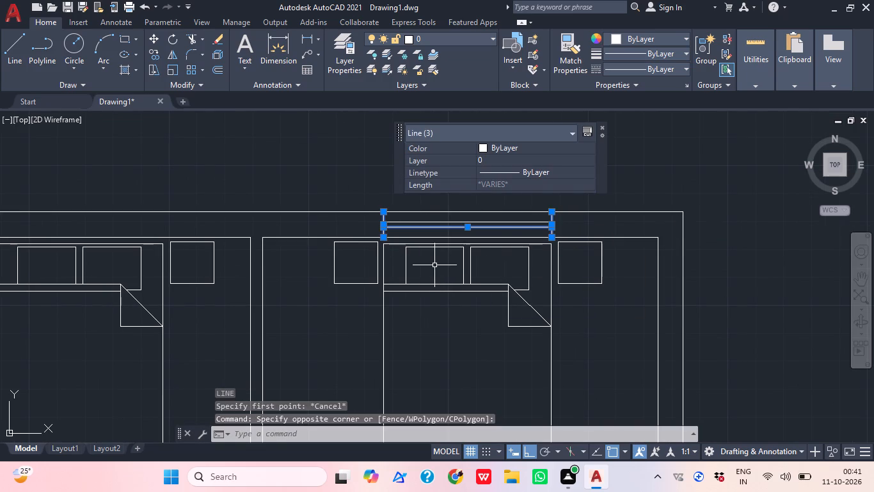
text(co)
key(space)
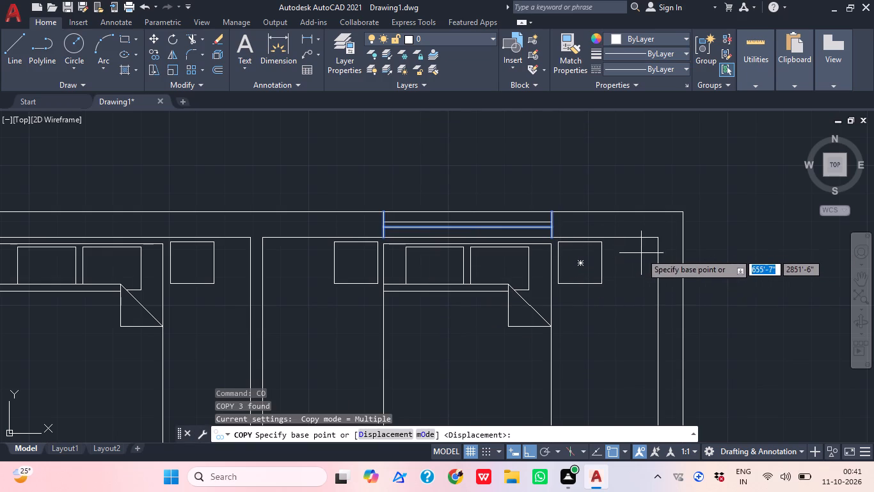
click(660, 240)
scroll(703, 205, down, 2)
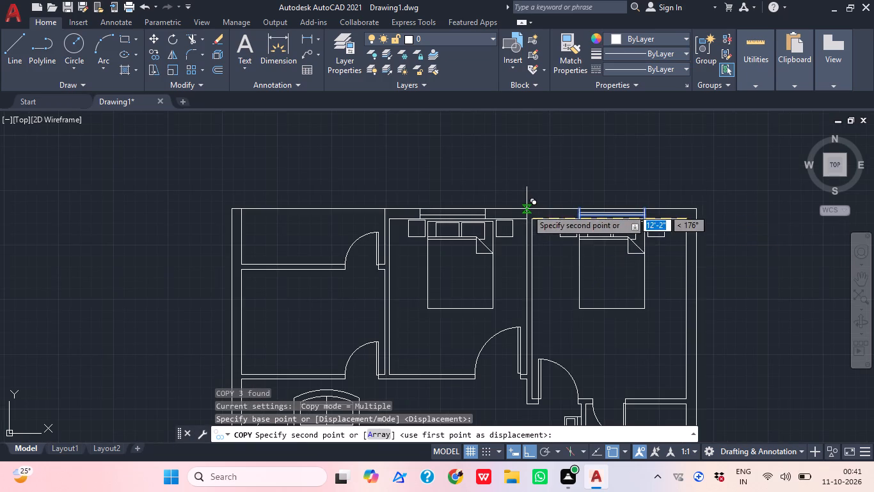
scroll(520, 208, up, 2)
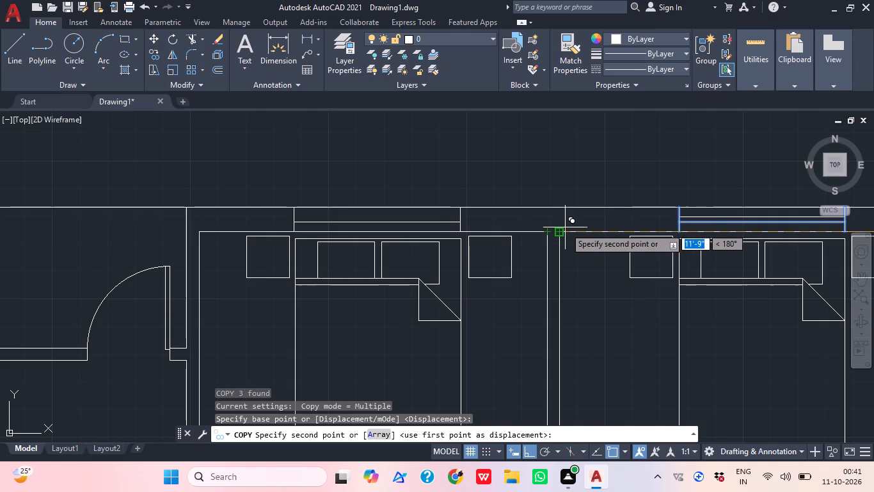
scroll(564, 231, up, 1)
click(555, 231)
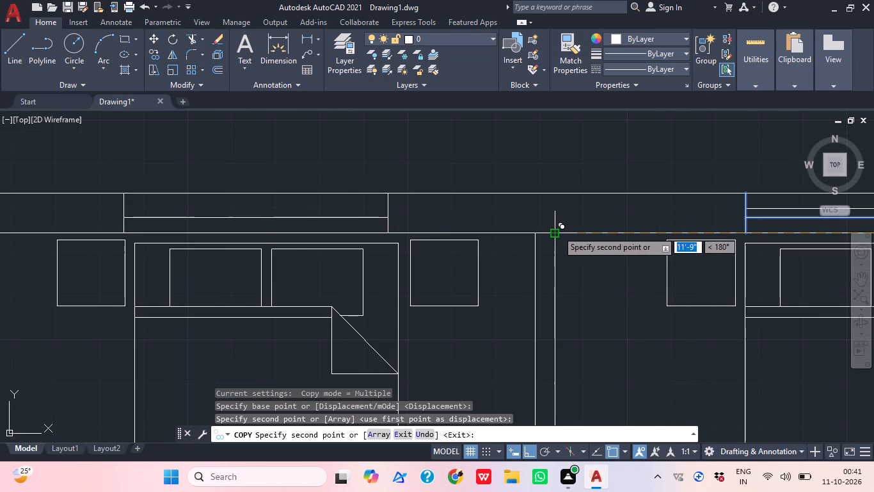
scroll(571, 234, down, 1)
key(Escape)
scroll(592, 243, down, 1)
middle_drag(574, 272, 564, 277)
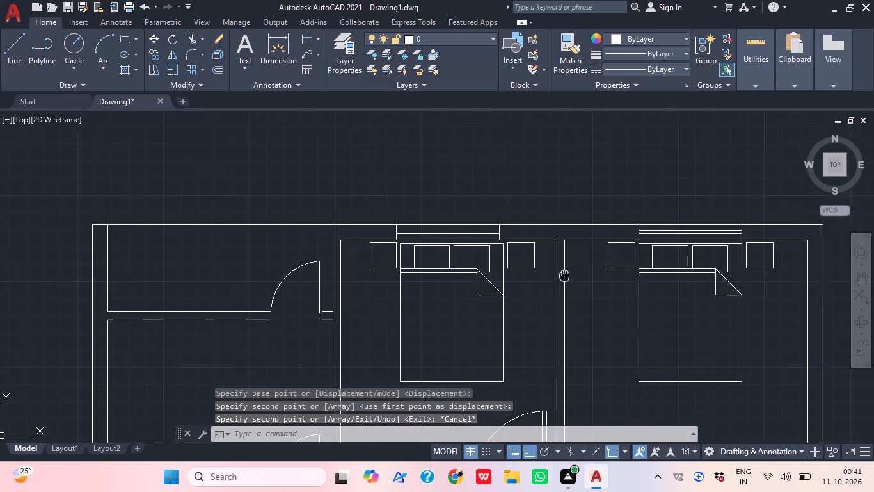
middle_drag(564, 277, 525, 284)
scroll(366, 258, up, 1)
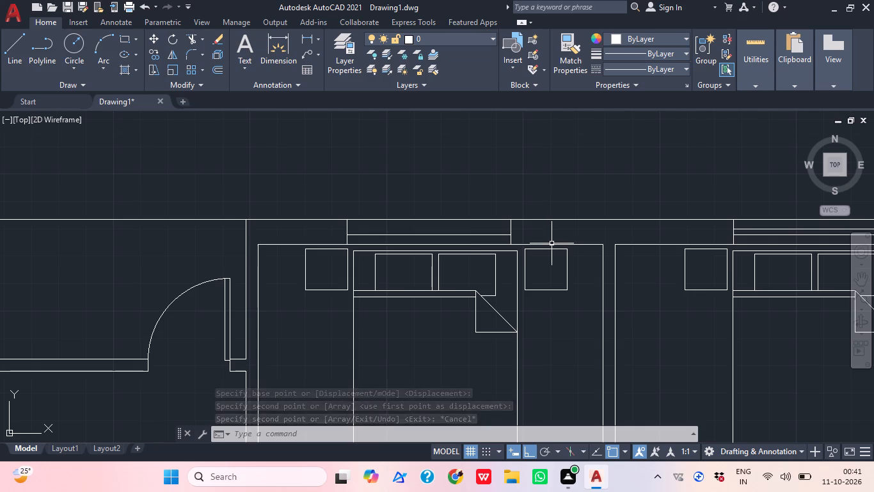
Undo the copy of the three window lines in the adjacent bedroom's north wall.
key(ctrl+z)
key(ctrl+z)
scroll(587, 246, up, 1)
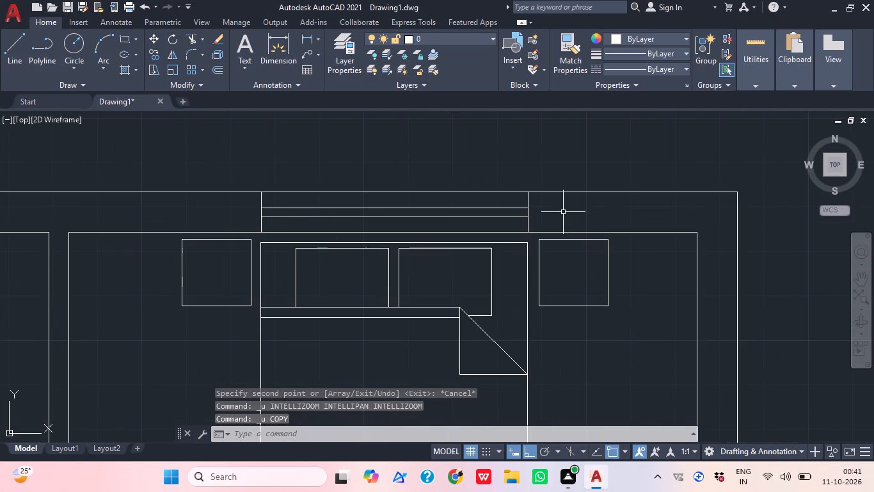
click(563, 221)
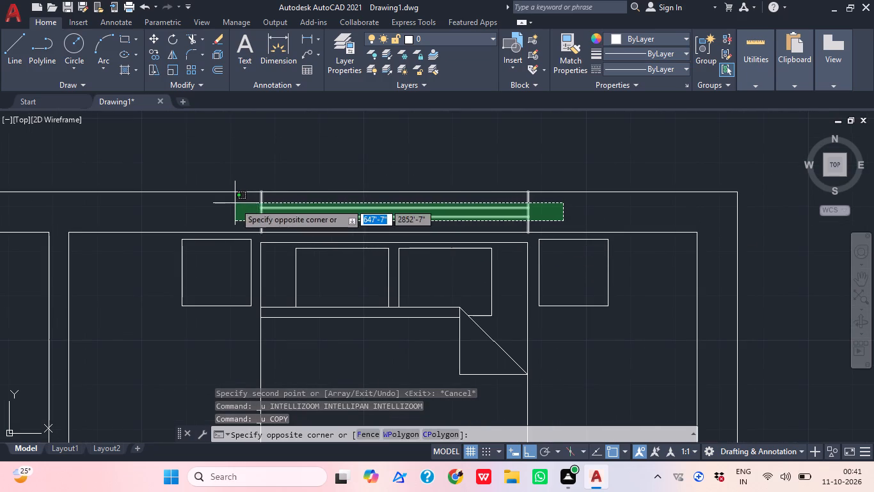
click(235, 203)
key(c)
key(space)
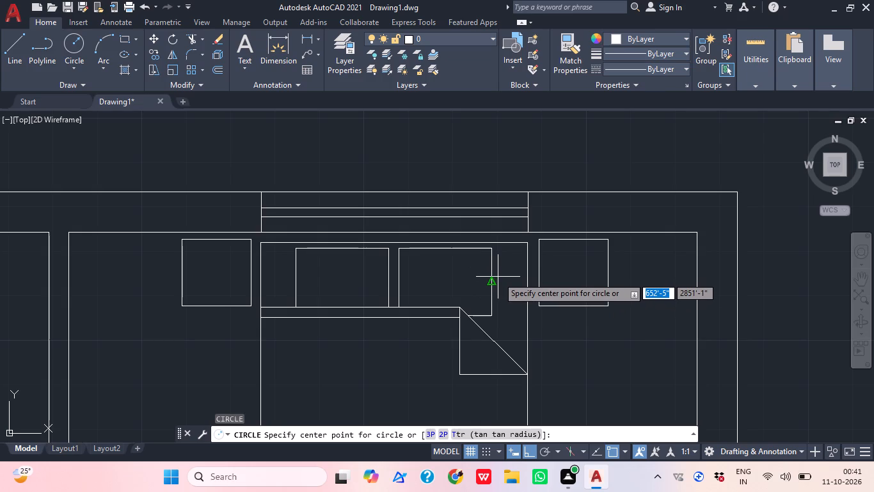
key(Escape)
Copy the northeast bedroom's complete north window, both end lines and both pane lines, about 11'-7" west into the adjacent bedroom's north wall.
click(559, 223)
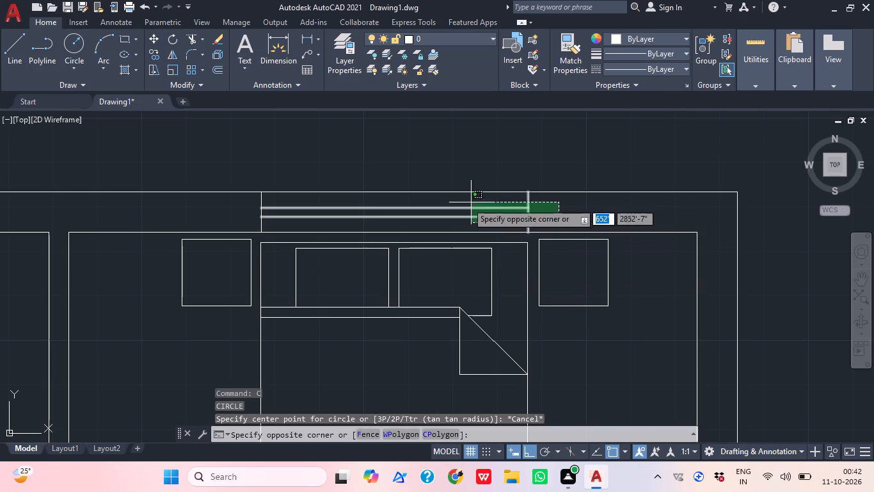
click(246, 203)
key(v)
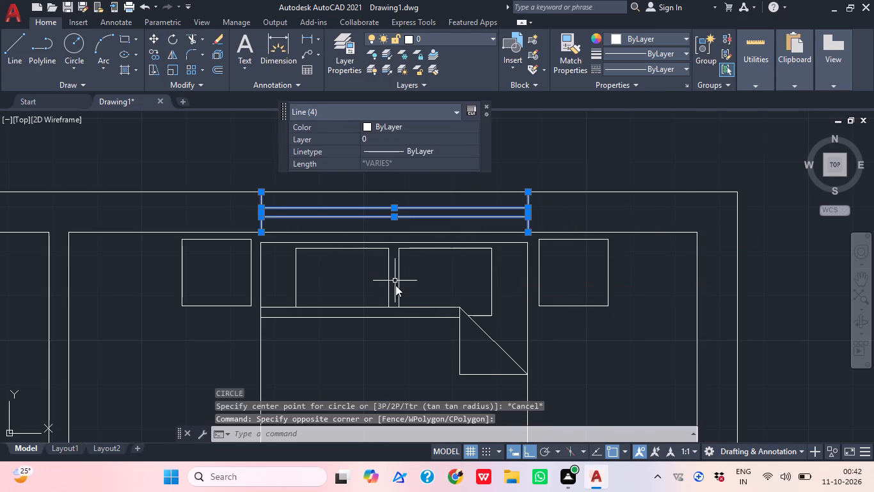
key(BackSpace)
text(co)
key(p)
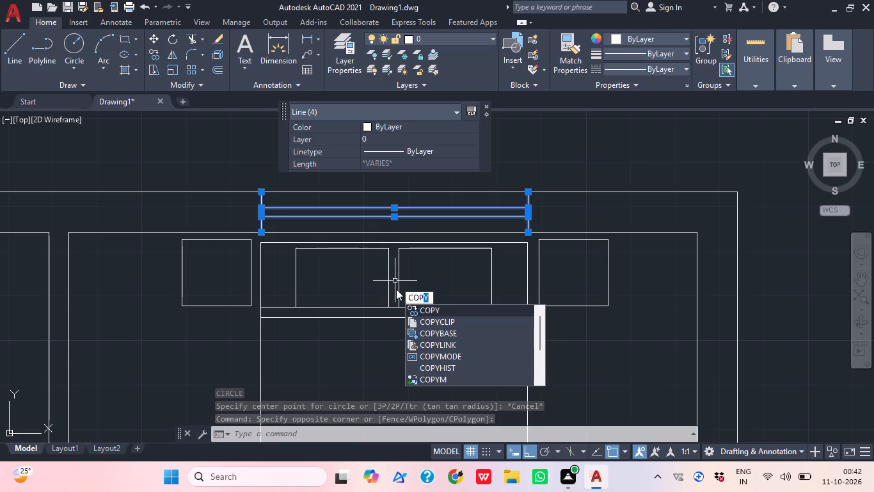
key(Return)
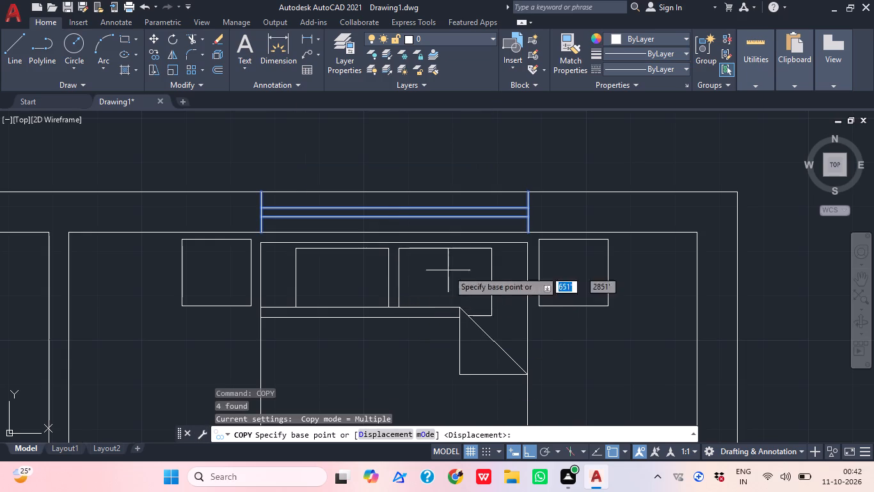
click(678, 233)
scroll(719, 197, down, 4)
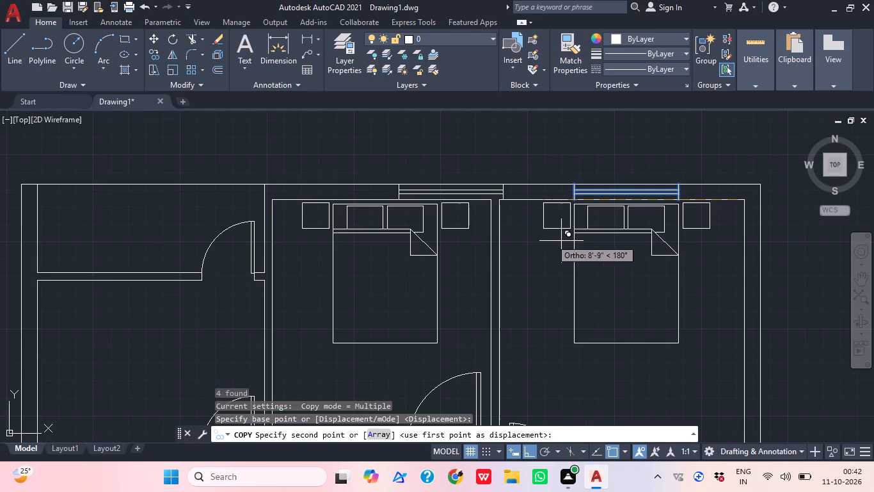
scroll(484, 210, up, 2)
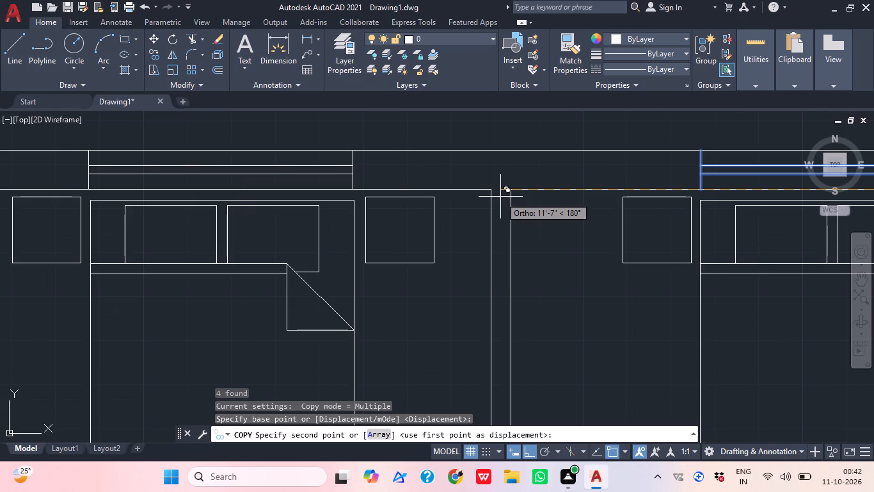
click(500, 197)
scroll(534, 191, down, 2)
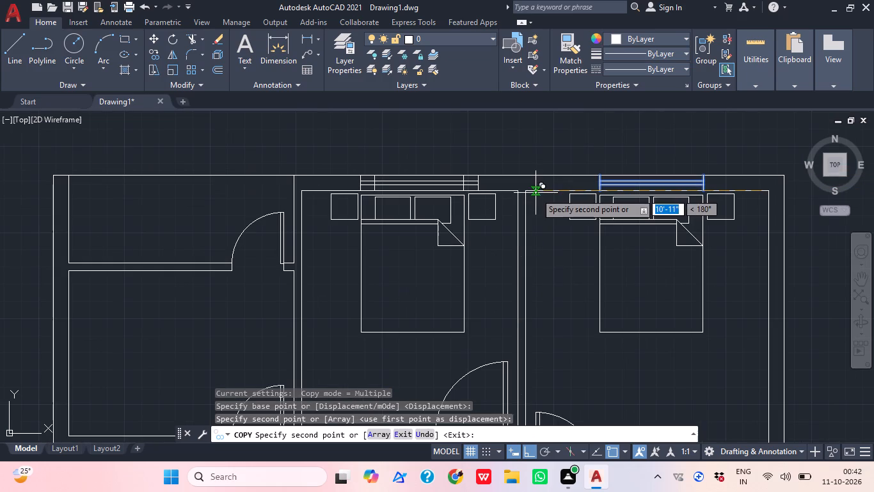
key(Escape)
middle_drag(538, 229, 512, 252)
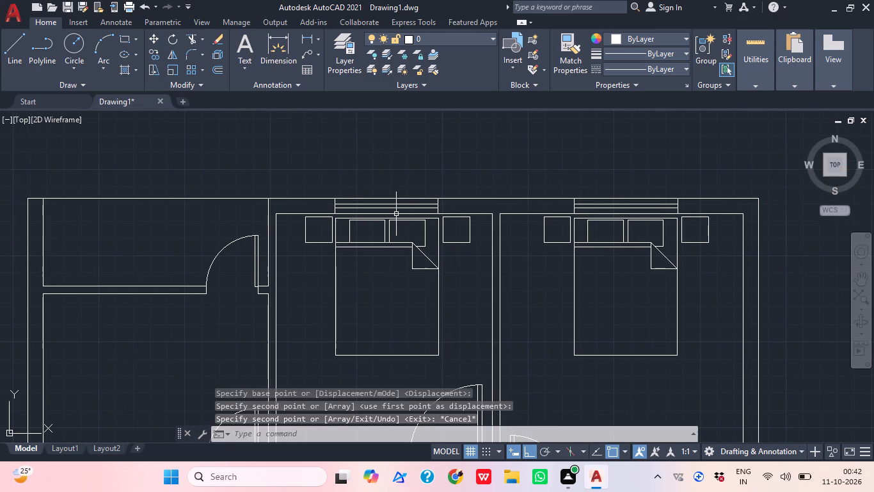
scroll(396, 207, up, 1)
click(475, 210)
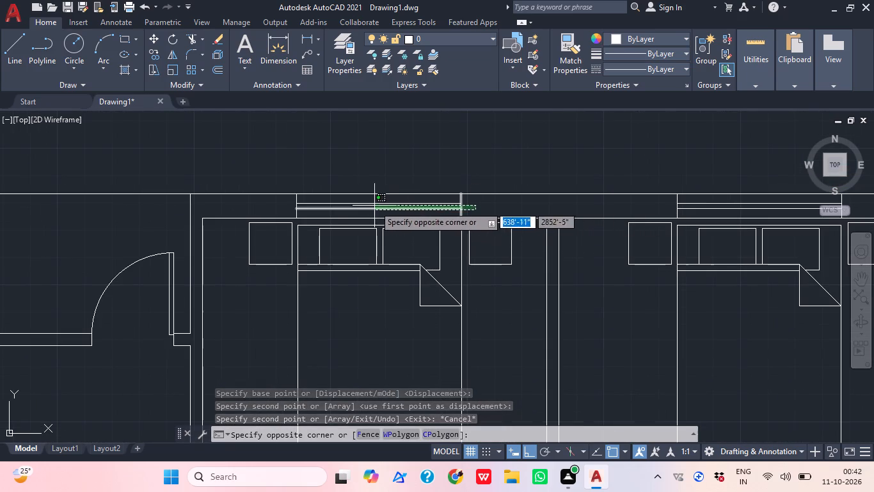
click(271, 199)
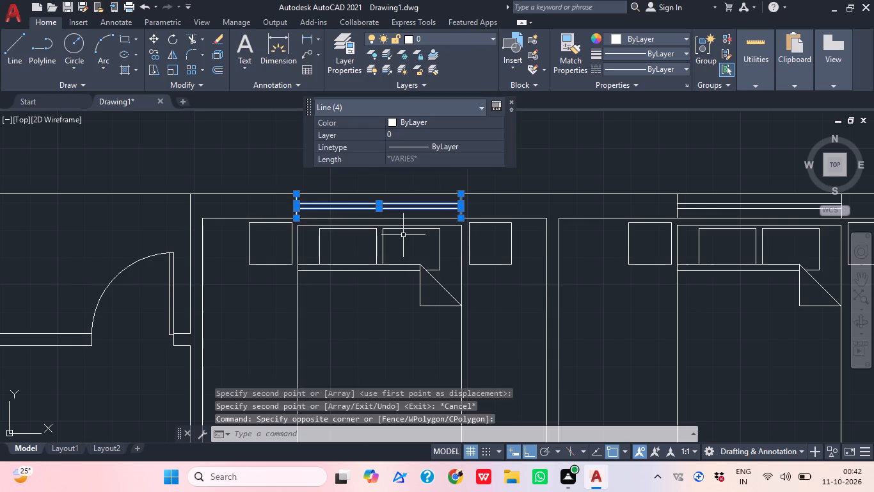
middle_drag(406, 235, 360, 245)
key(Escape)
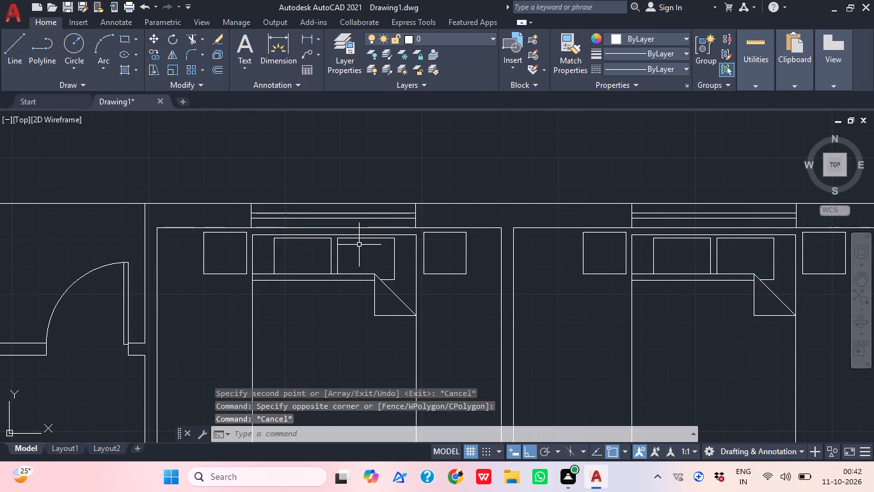
Insert the Wet Bar block against the west wall of the room north of the living room.
scroll(440, 207, down, 2)
middle_click(436, 249)
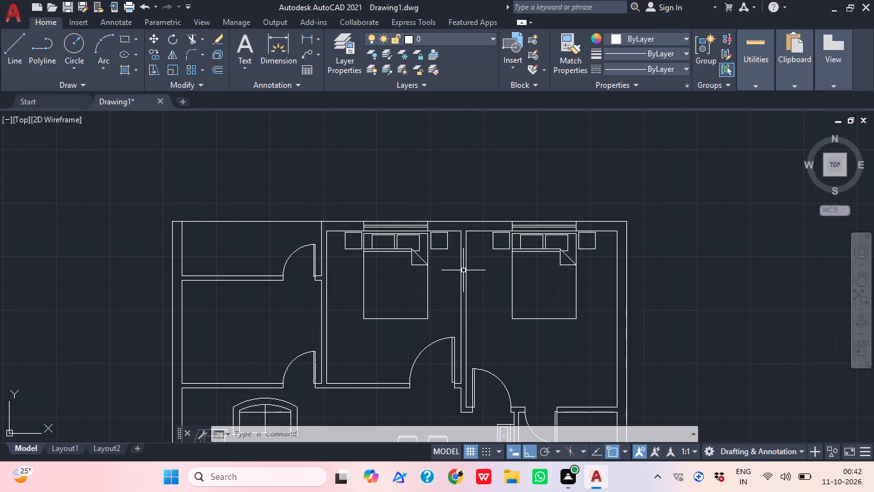
text(i)
key(space)
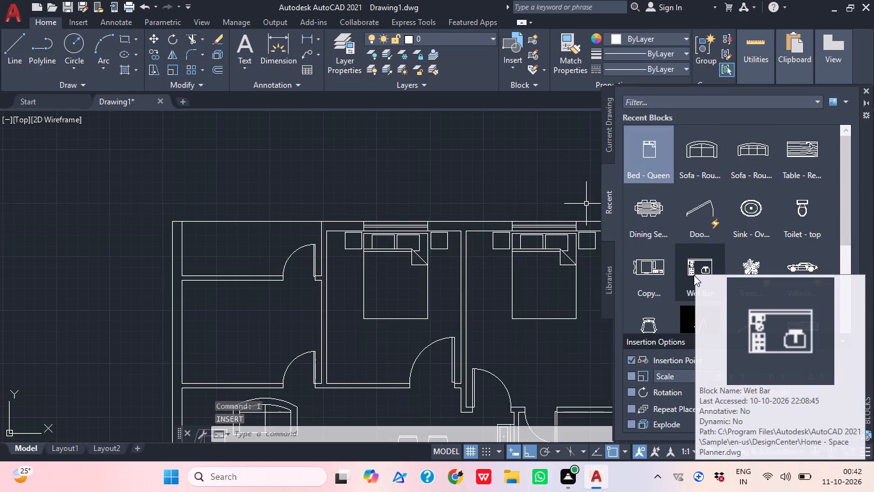
drag(694, 272, 195, 301)
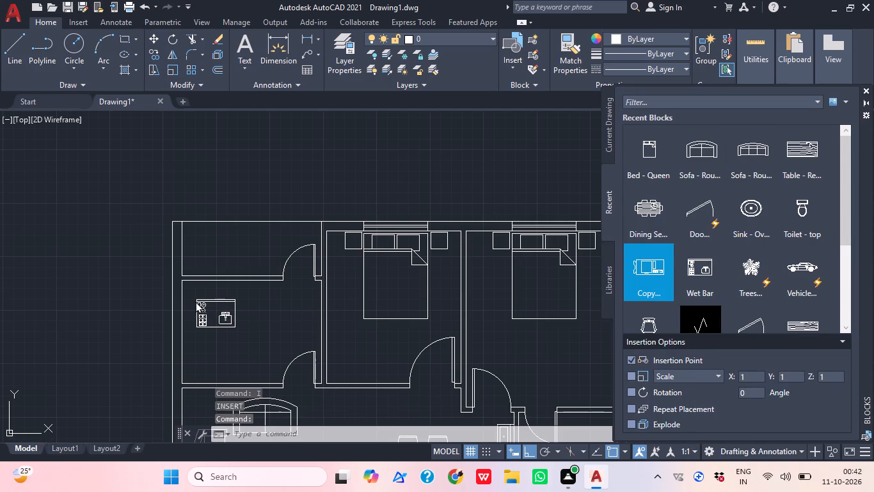
drag(195, 301, 188, 302)
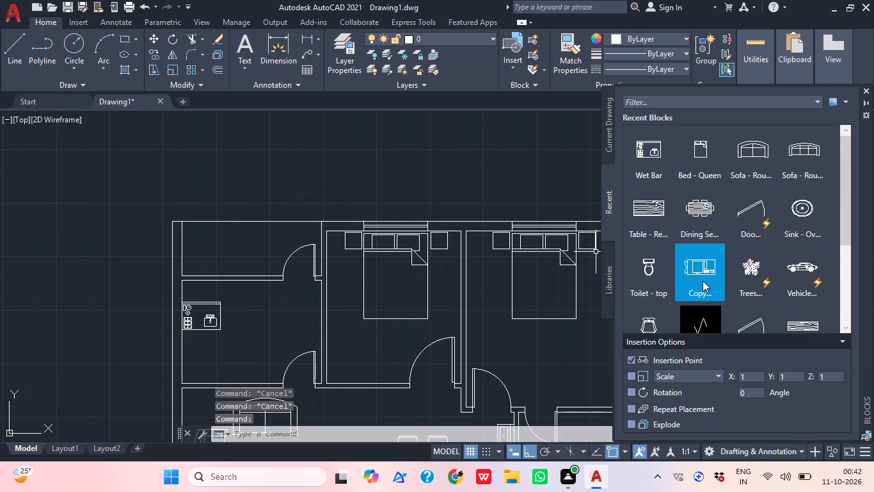
Insert the recent copier block south of the wet bar, near the same room's southwest corner.
drag(703, 281, 196, 366)
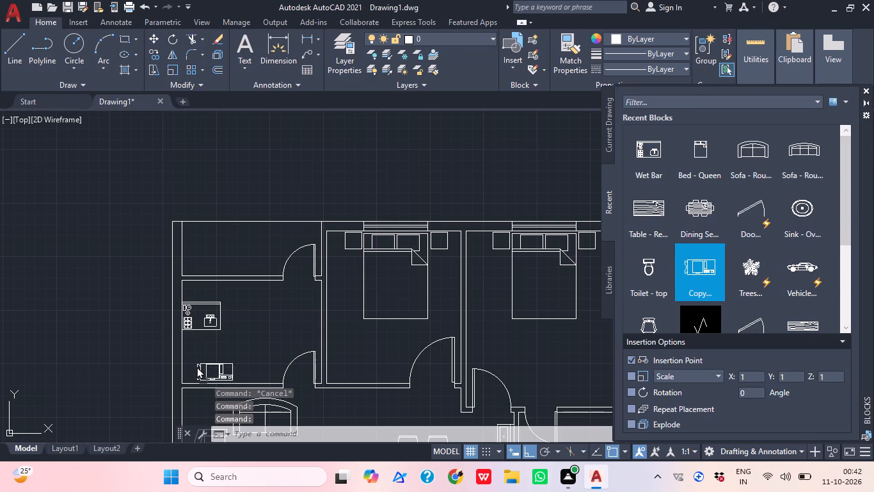
drag(196, 366, 198, 362)
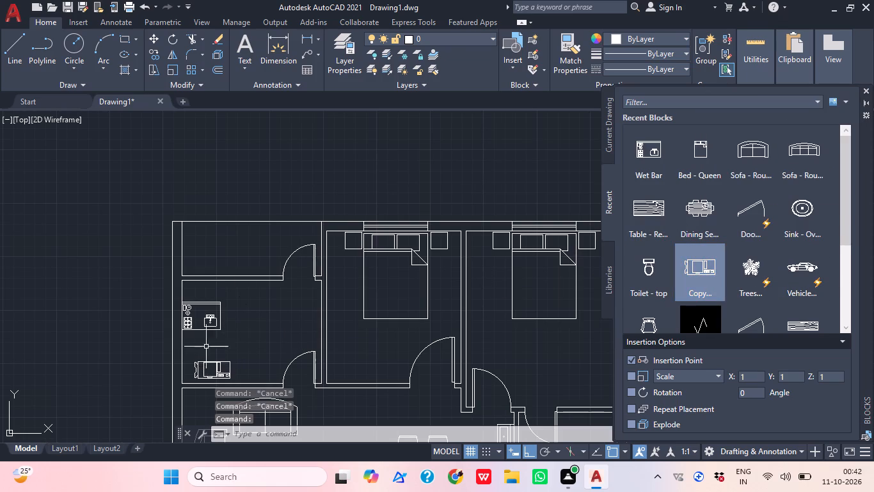
click(869, 88)
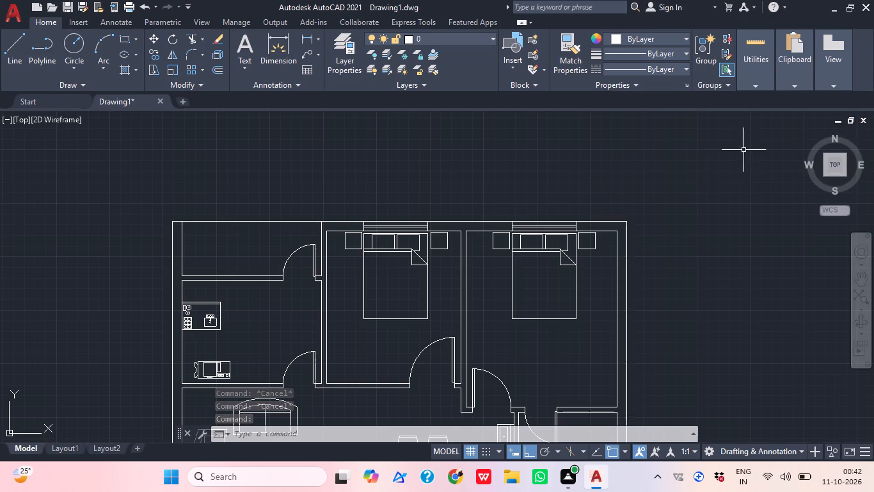
Rotate the Wet Bar block 90° about a point just off its southeast corner.
click(212, 303)
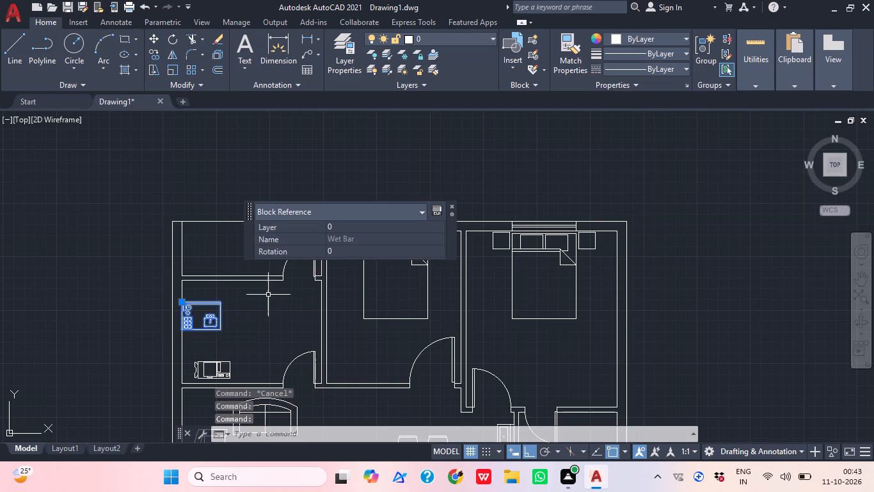
key(r)
key(o)
key(space)
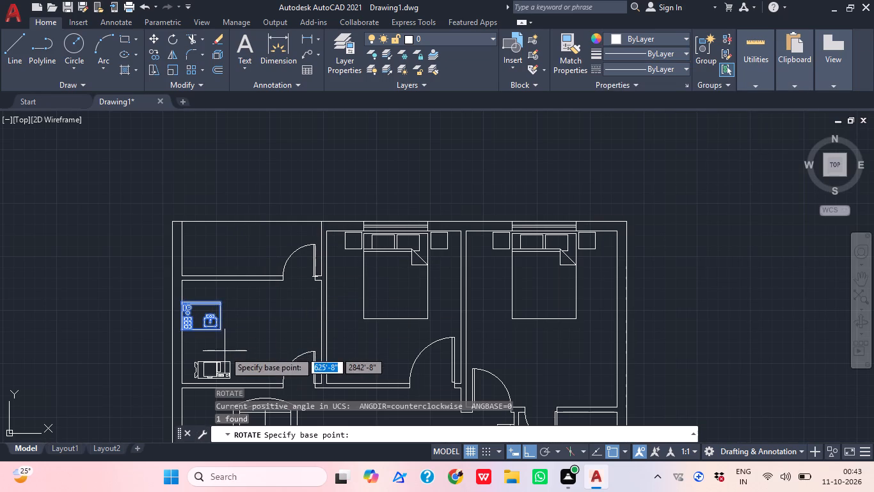
click(226, 337)
scroll(264, 288, down, 1)
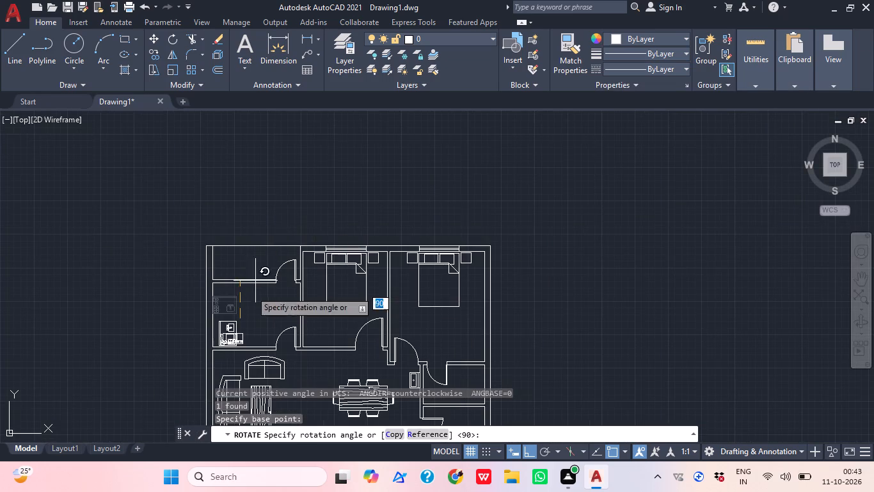
scroll(250, 293, up, 2)
click(251, 210)
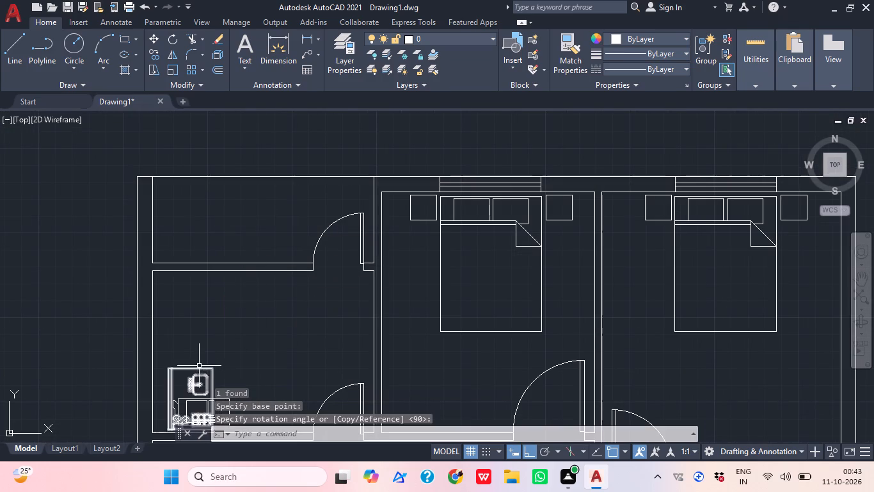
Move the rotated wet bar about 3'-8" north, clear of the copier and close to the west wall, with Ortho off.
click(199, 365)
click(171, 377)
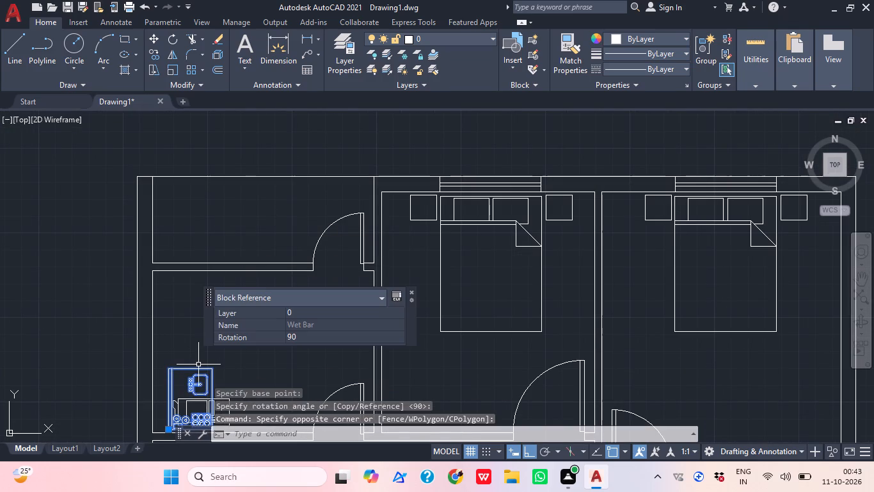
text(m)
key(space)
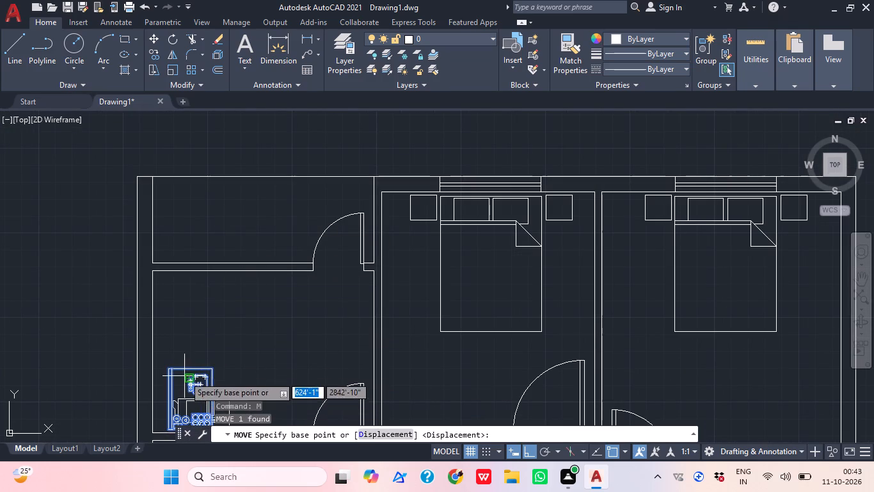
click(184, 376)
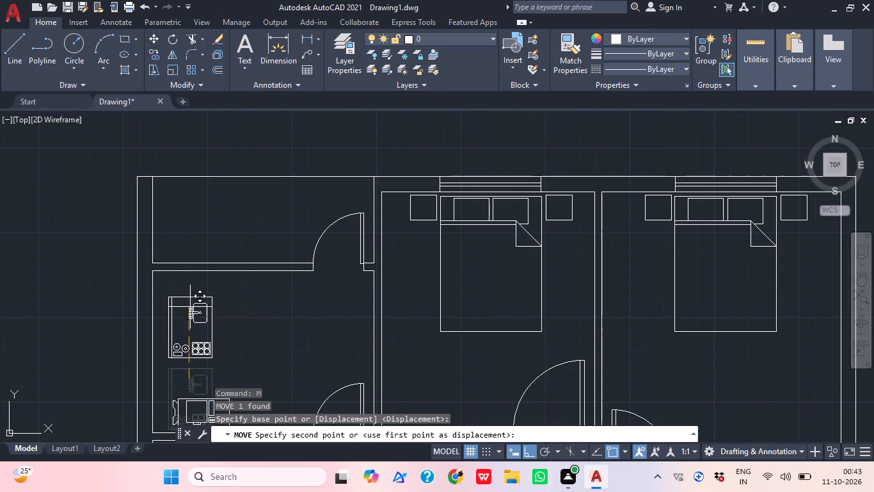
click(528, 457)
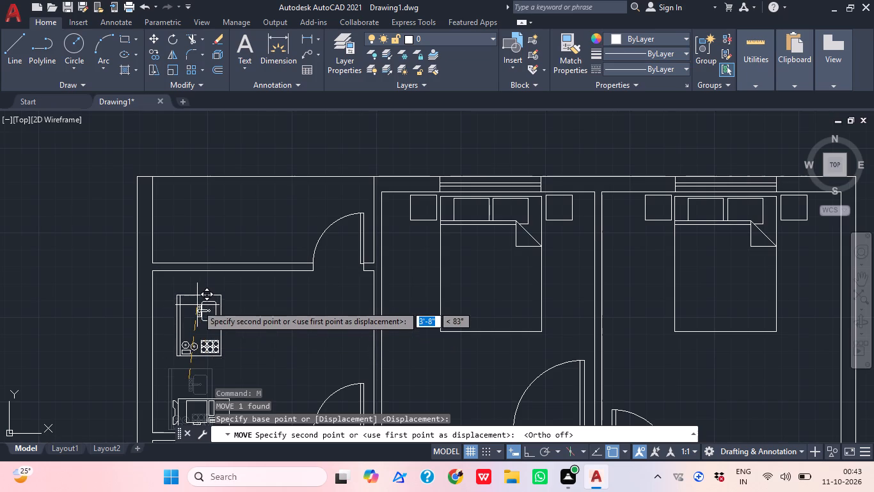
scroll(188, 294, up, 1)
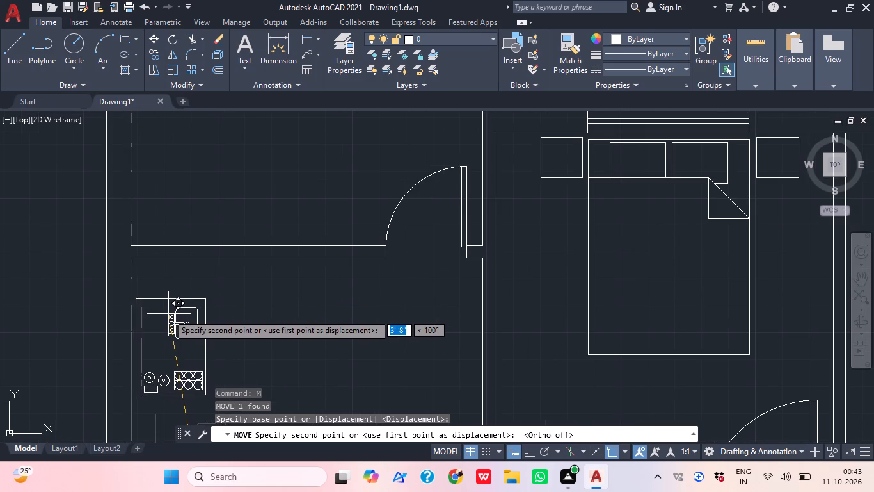
click(169, 314)
Insert the Toilet - top block in the empty space east of the floor plan, level with the small east rooms.
scroll(225, 292, down, 1)
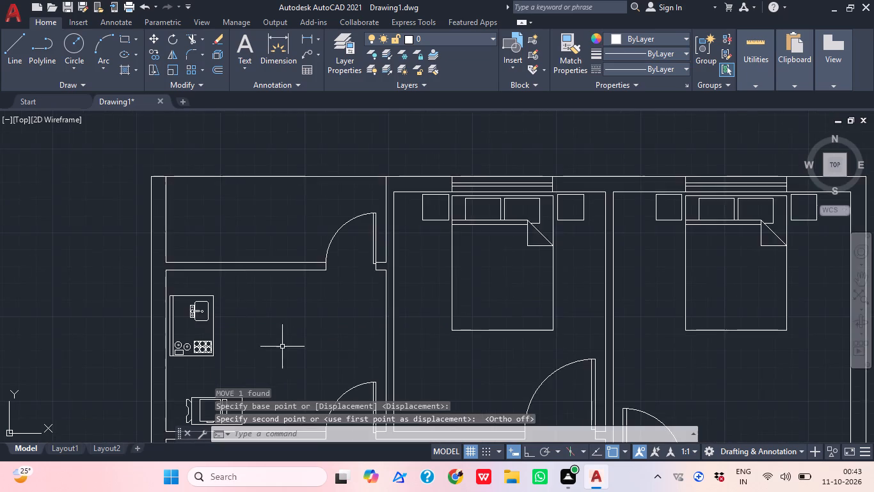
scroll(283, 347, down, 1)
middle_drag(283, 347, 260, 309)
middle_drag(380, 335, 369, 338)
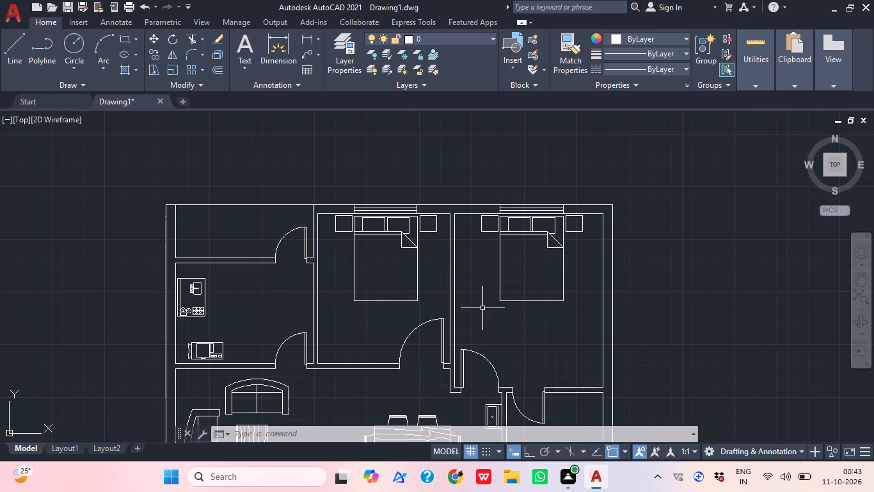
middle_drag(393, 358, 334, 360)
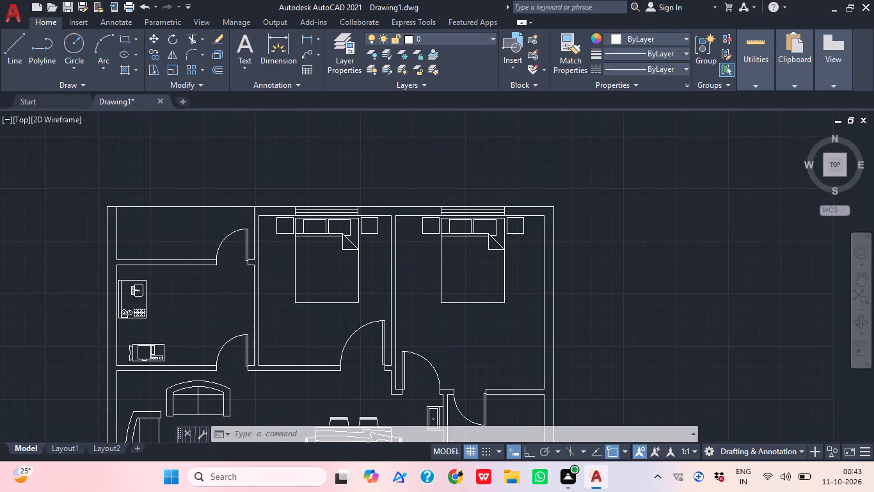
middle_drag(433, 374, 398, 347)
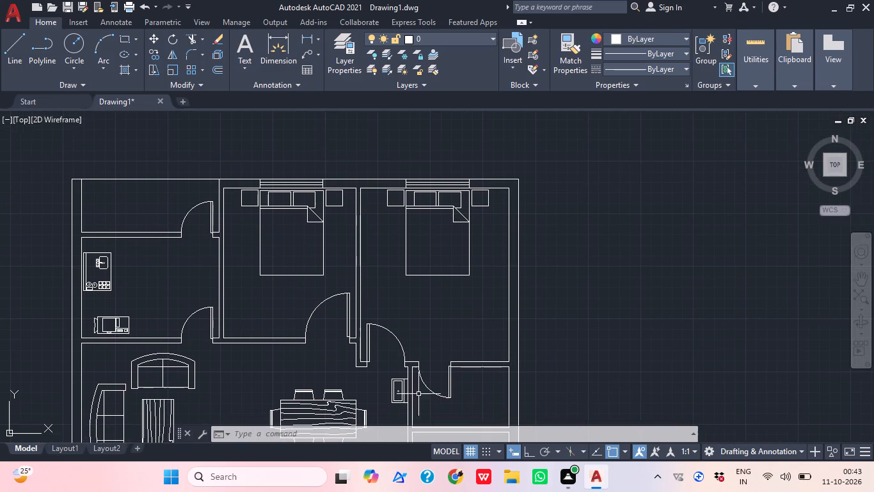
scroll(452, 422, down, 1)
middle_drag(448, 404, 432, 328)
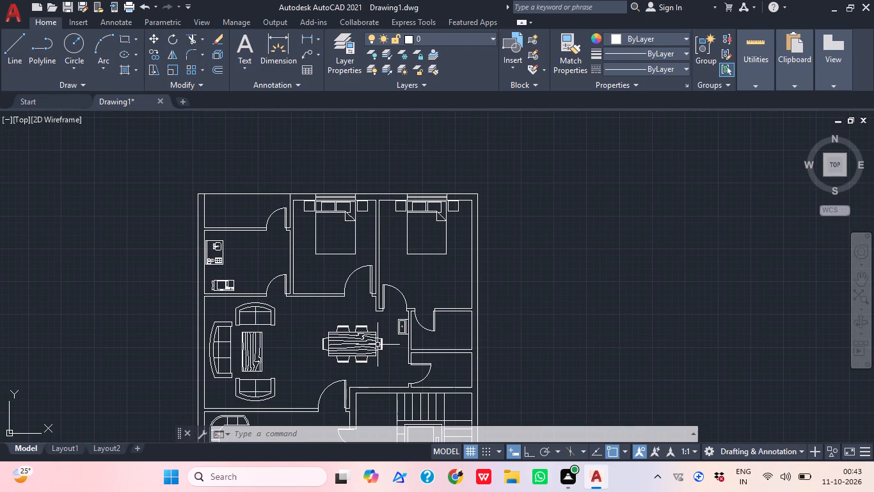
key(i)
key(space)
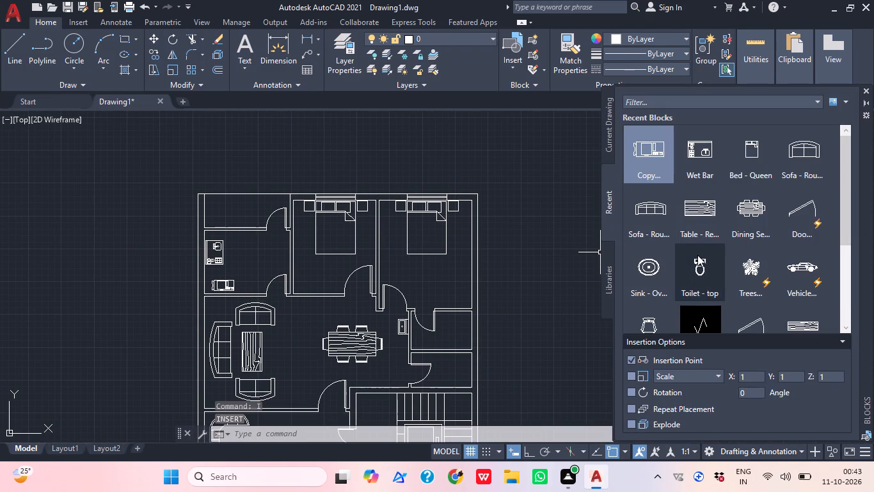
drag(698, 255, 527, 336)
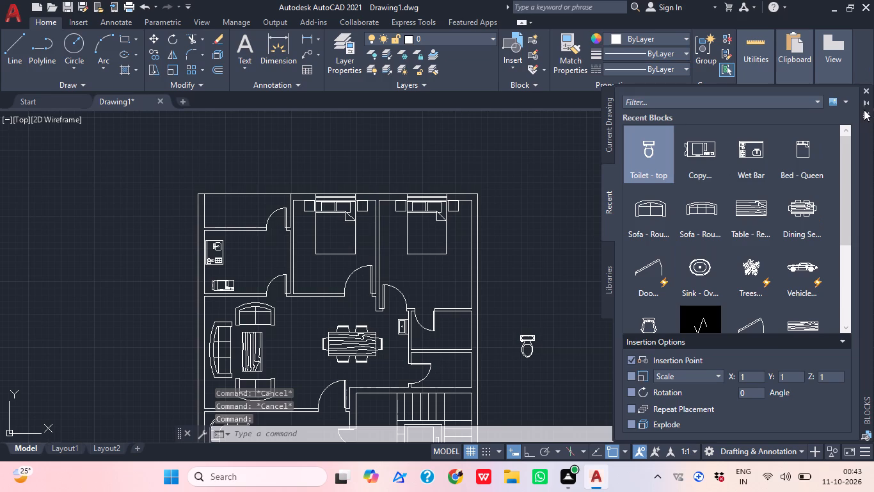
Rotate the Toilet - top block by 270° about the middle of its tank's back edge, with Ortho on.
click(865, 92)
scroll(632, 247, down, 2)
middle_drag(590, 289, 539, 274)
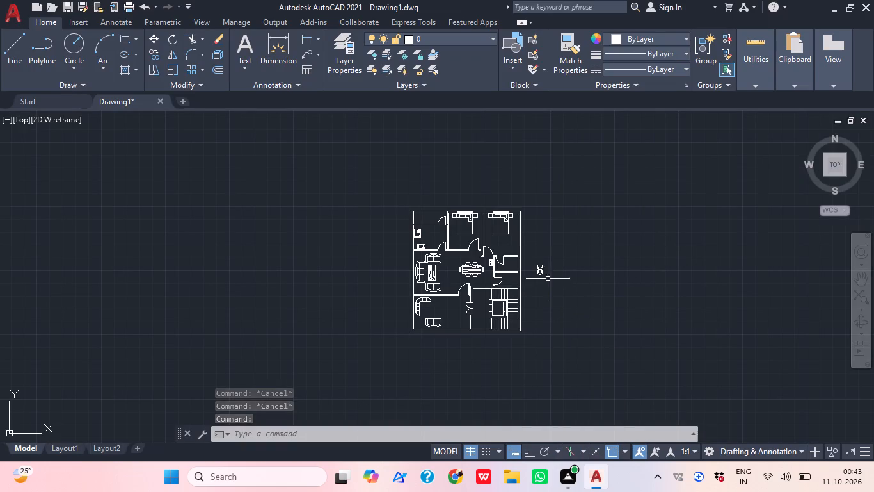
scroll(575, 247, up, 2)
click(525, 347)
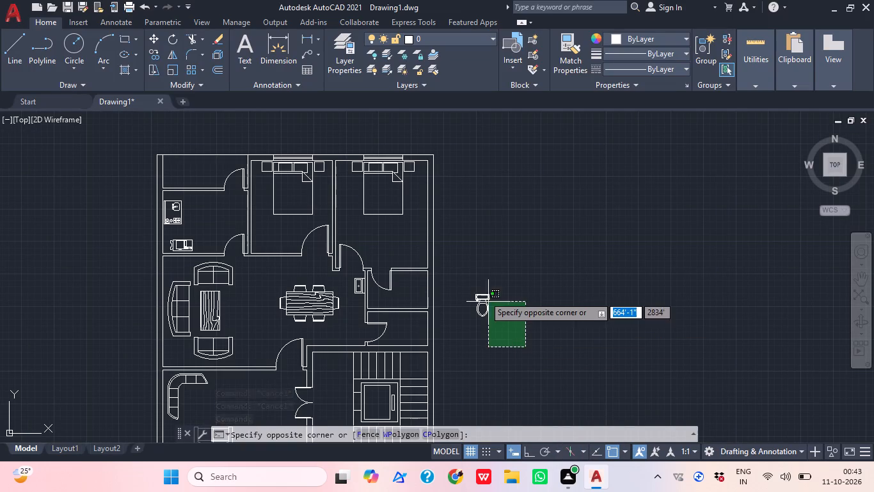
click(462, 285)
text(ro)
key(space)
scroll(458, 297, up, 3)
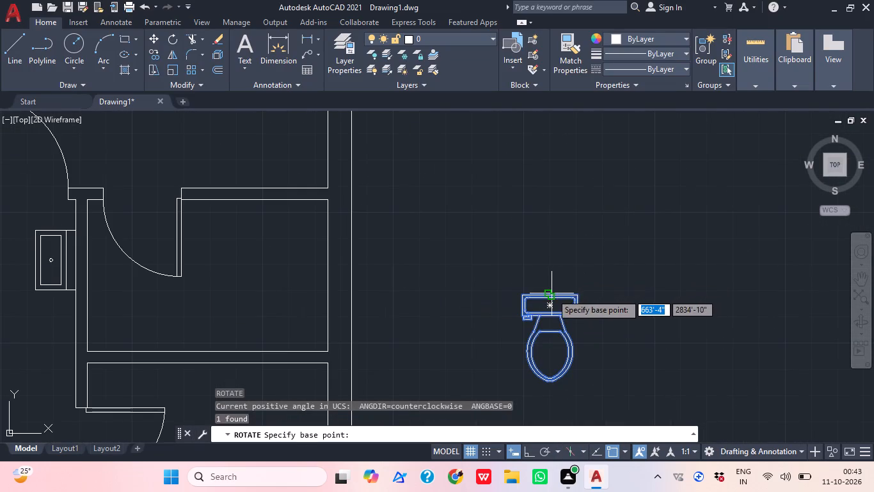
click(552, 293)
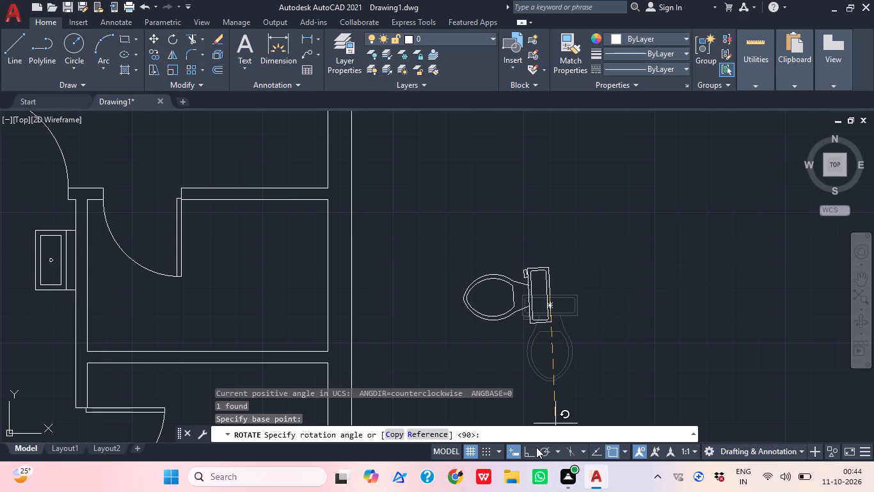
click(530, 447)
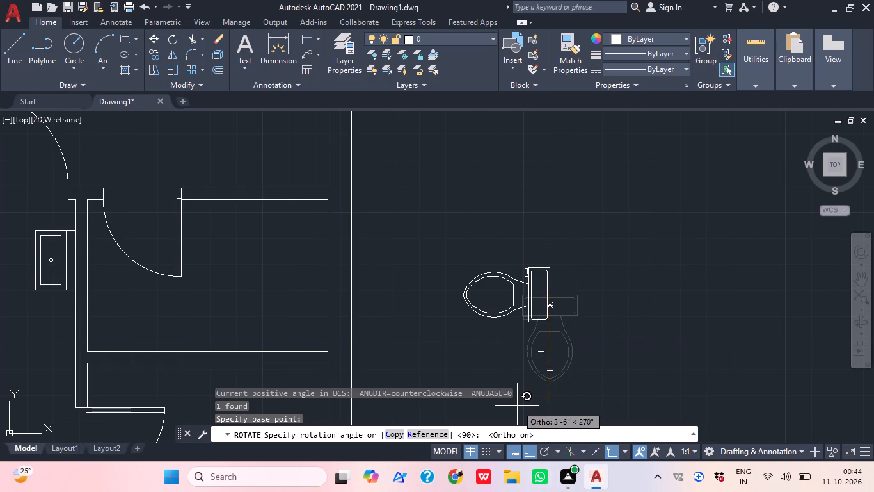
click(534, 386)
Copy the rotated toilet from its tank's back edge into the northern small east room, just inside the east wall, with Ortho off.
click(587, 318)
click(498, 267)
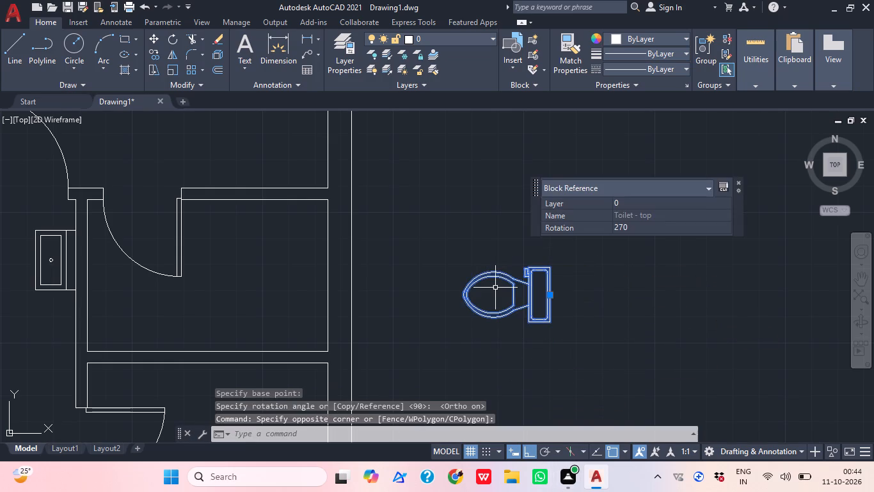
text(co)
key(space)
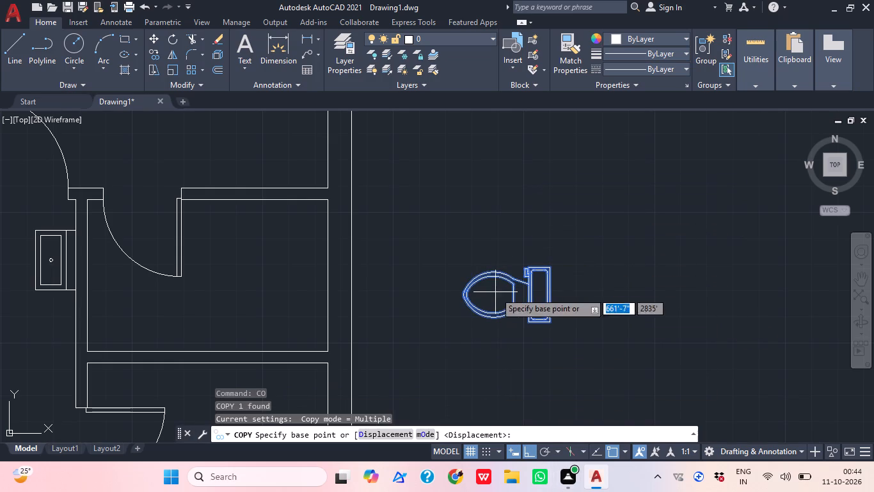
click(554, 297)
scroll(589, 220, down, 3)
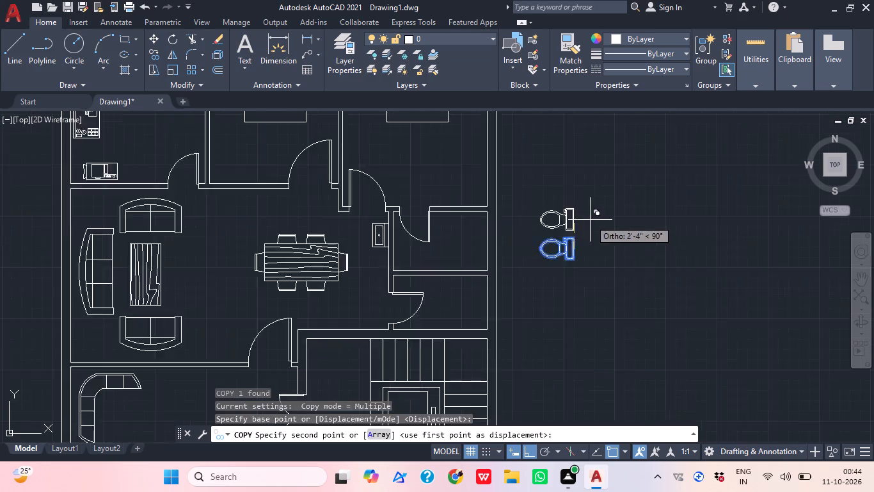
click(524, 451)
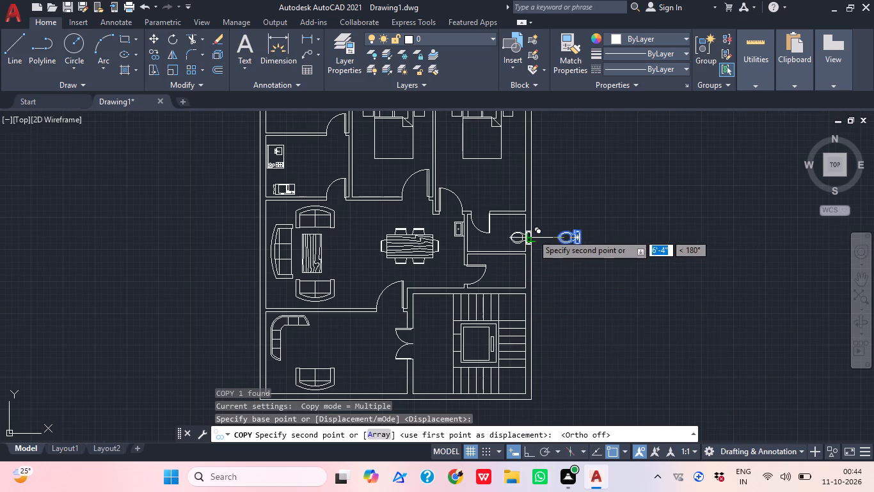
scroll(532, 234, up, 5)
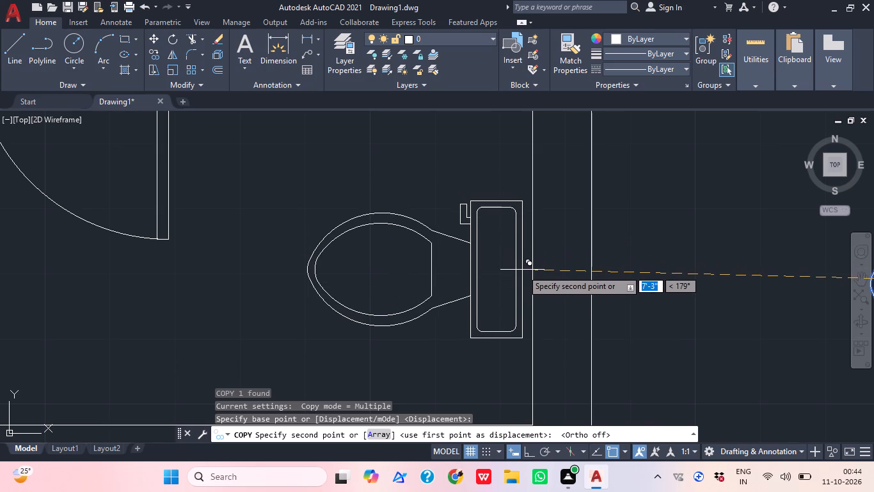
click(522, 270)
scroll(543, 222, down, 3)
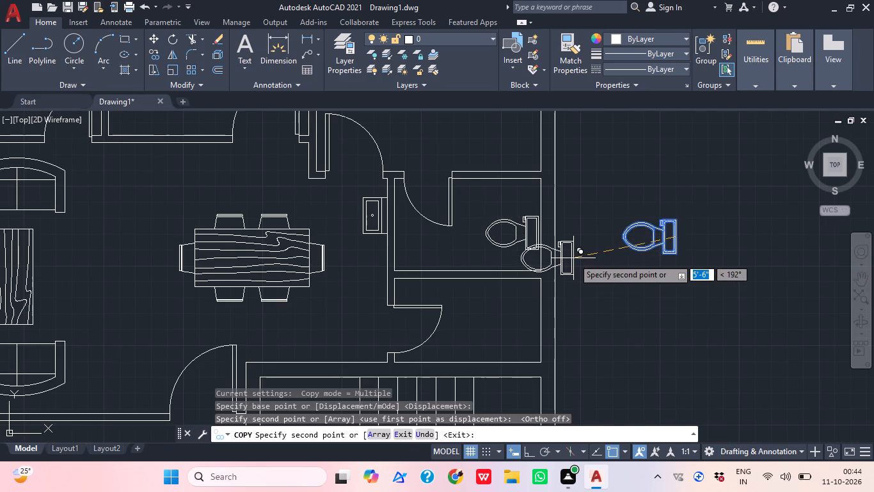
key(ctrl+z)
scroll(562, 256, down, 2)
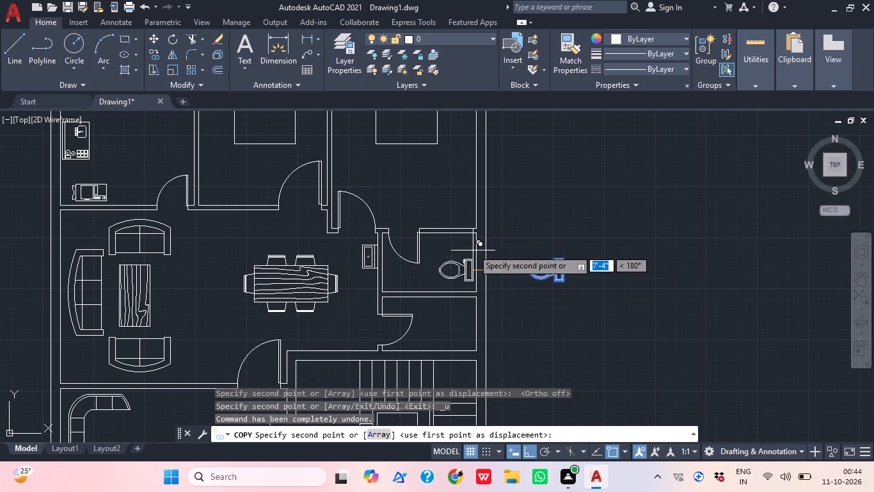
scroll(473, 246, up, 2)
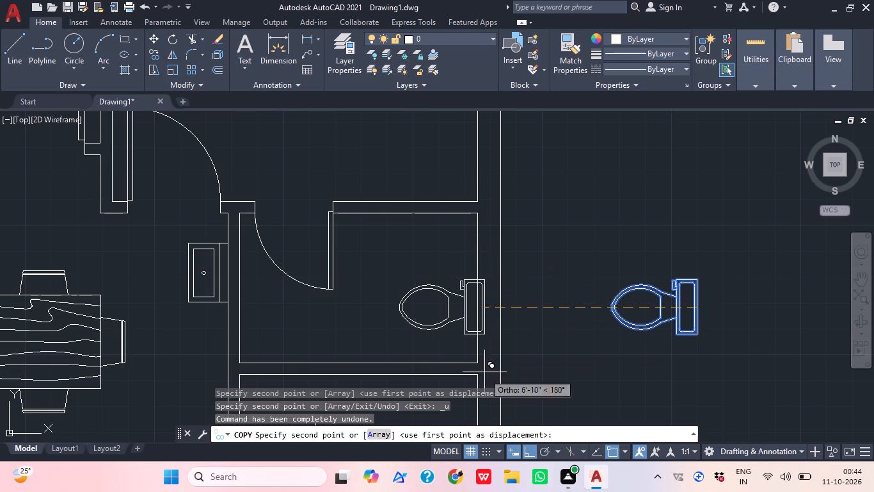
drag(527, 452, 532, 439)
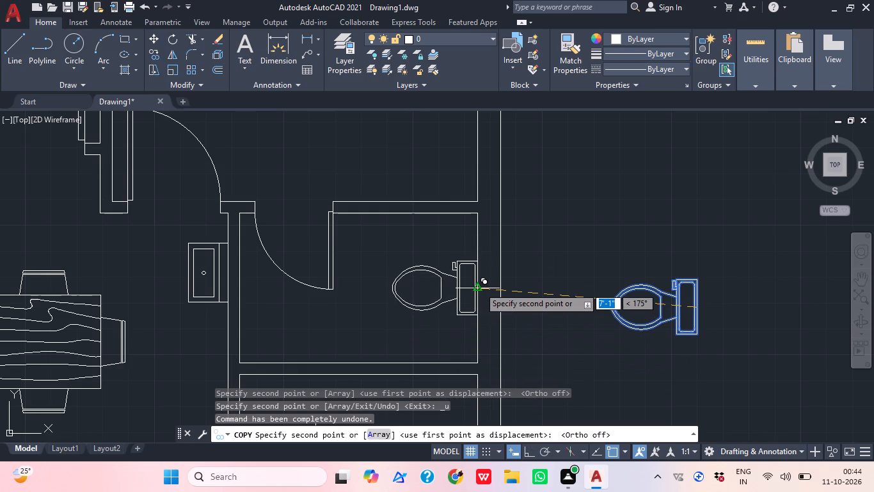
scroll(464, 284, up, 1)
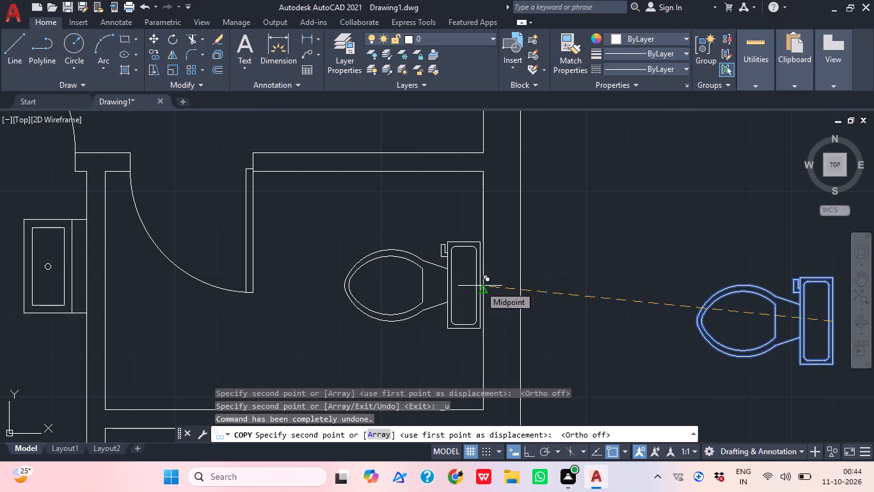
click(475, 290)
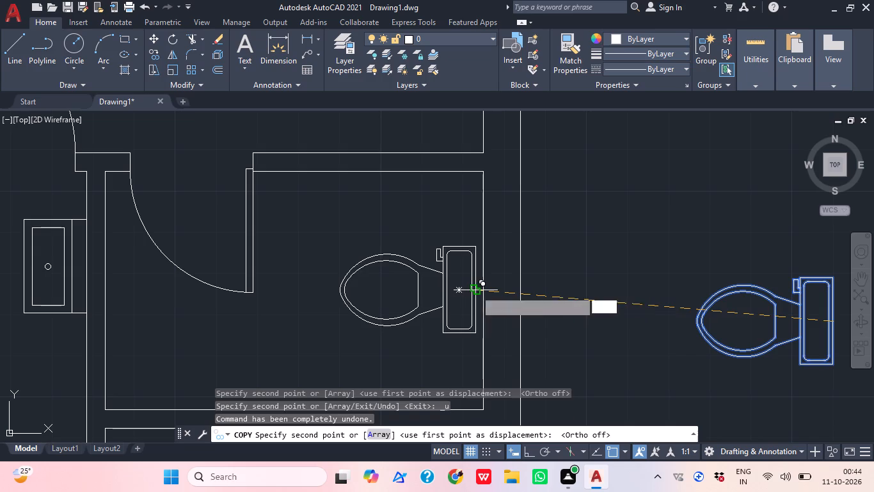
Place a second toilet copy in the southern small east room, just inside the east wall, and finish copying.
scroll(516, 268, down, 2)
middle_drag(521, 328, 522, 259)
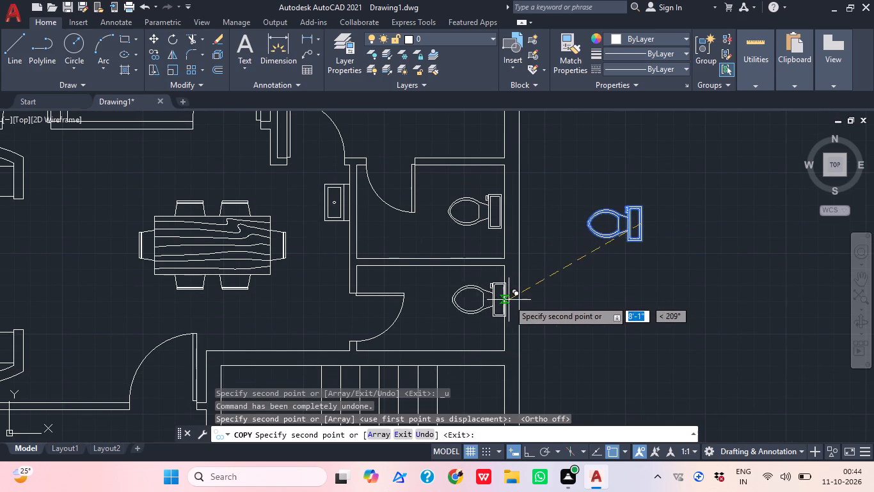
scroll(498, 307, up, 2)
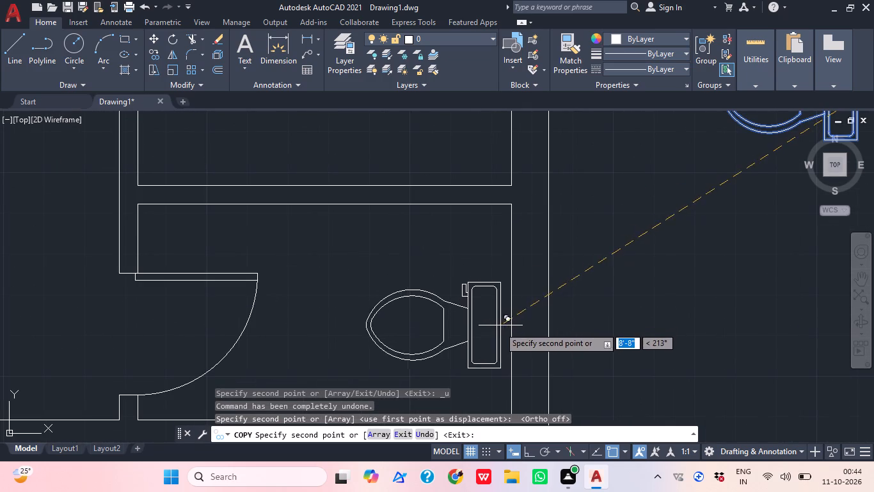
scroll(505, 312, down, 1)
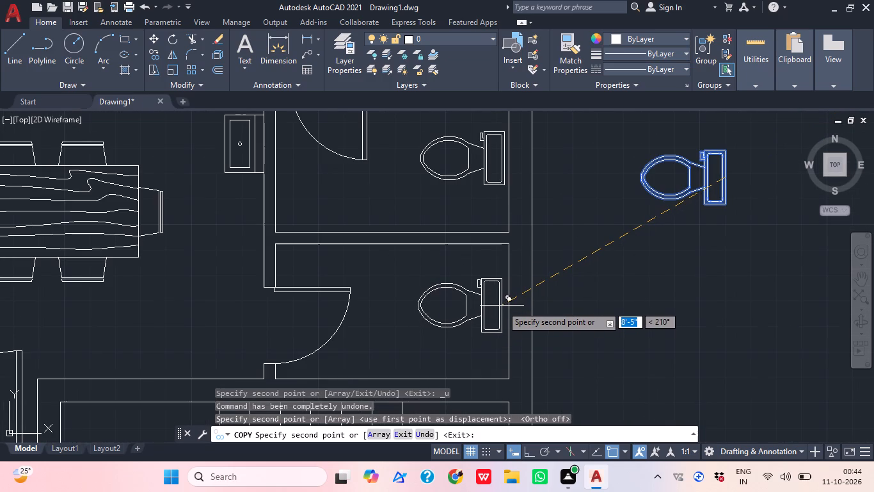
scroll(500, 309, up, 1)
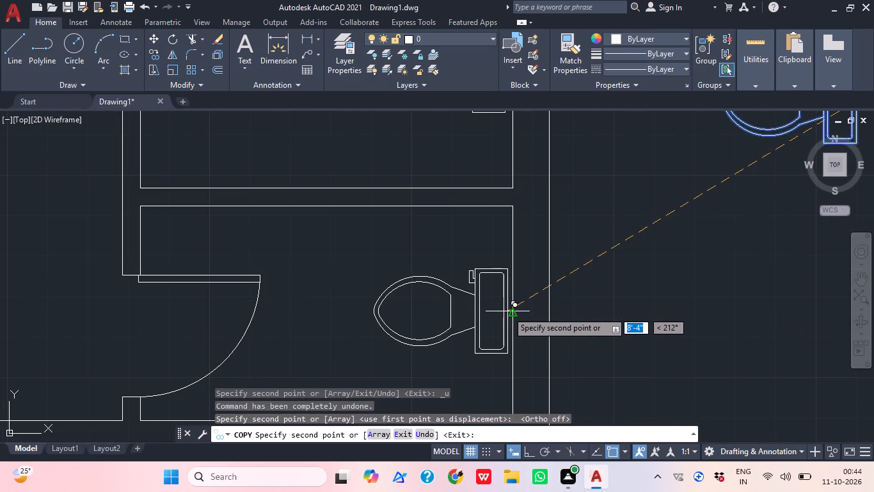
scroll(505, 314, up, 2)
click(504, 314)
scroll(558, 256, down, 2)
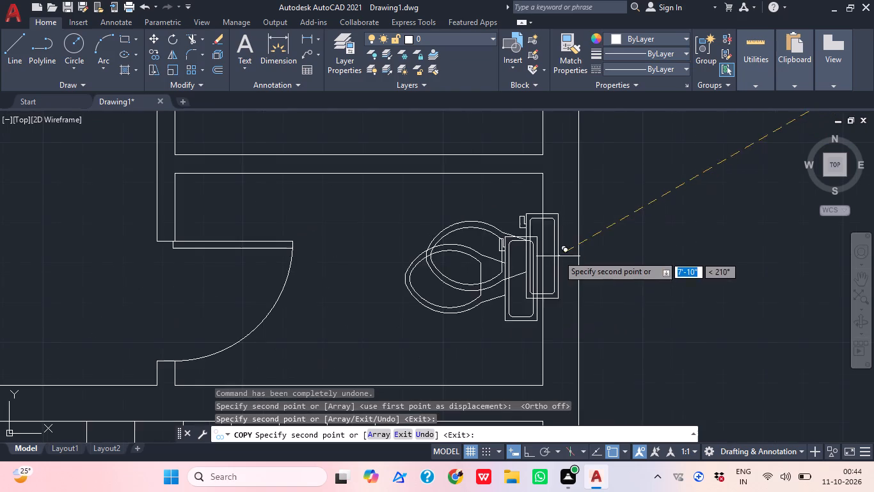
scroll(578, 261, down, 1)
key(Escape)
scroll(617, 263, down, 2)
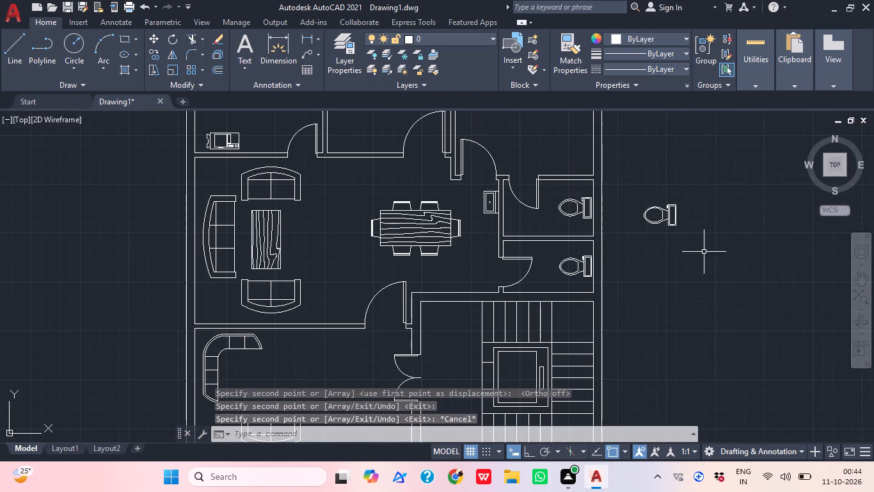
Delete the original toilet block outside the plan, east of the building.
drag(704, 250, 688, 240)
click(664, 200)
key(Delete)
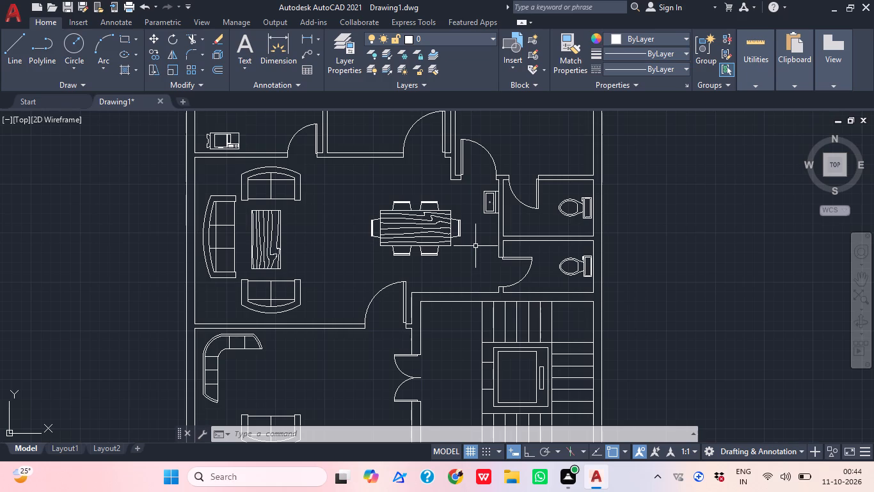
Review the furnished plan around the bathrooms, dining area, southwest room, staircase and bedrooms.
middle_drag(535, 243, 507, 230)
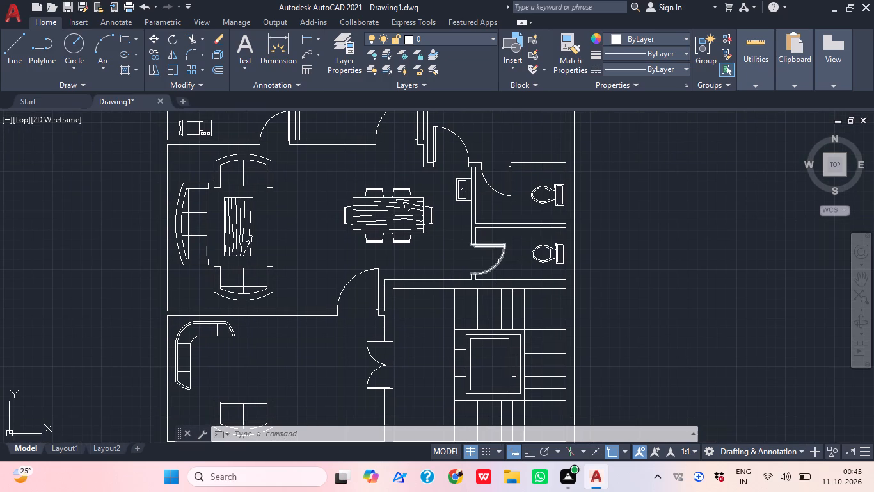
middle_drag(531, 259, 488, 246)
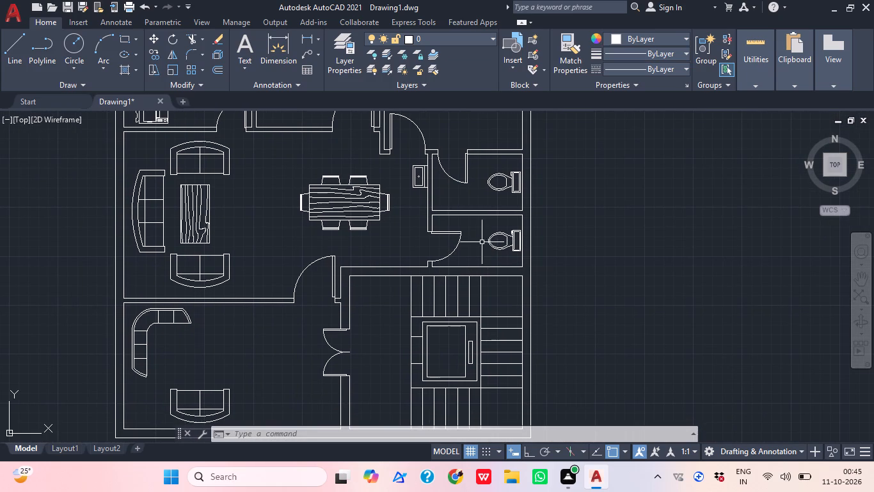
middle_drag(418, 244, 441, 236)
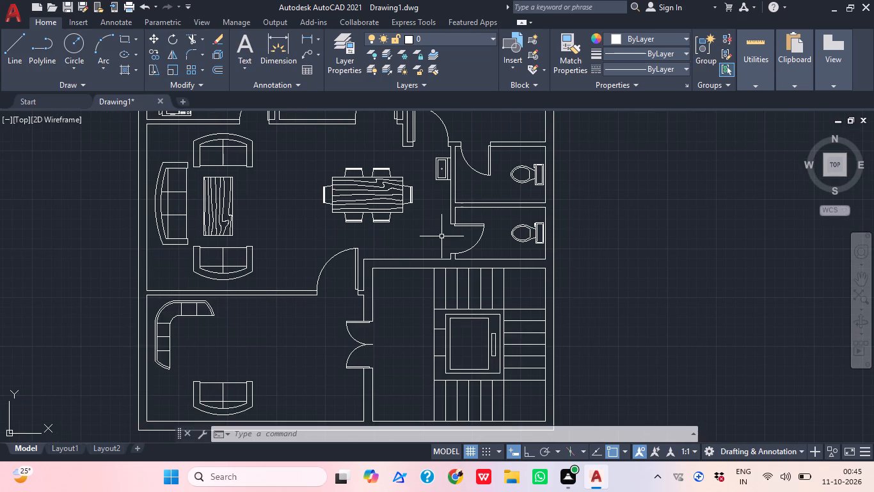
middle_drag(317, 280, 333, 259)
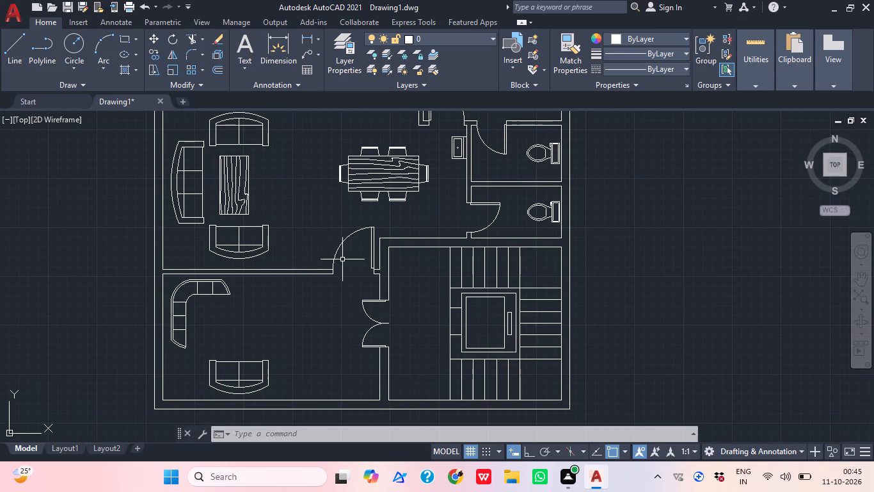
scroll(402, 257, down, 1)
middle_drag(401, 256, 397, 274)
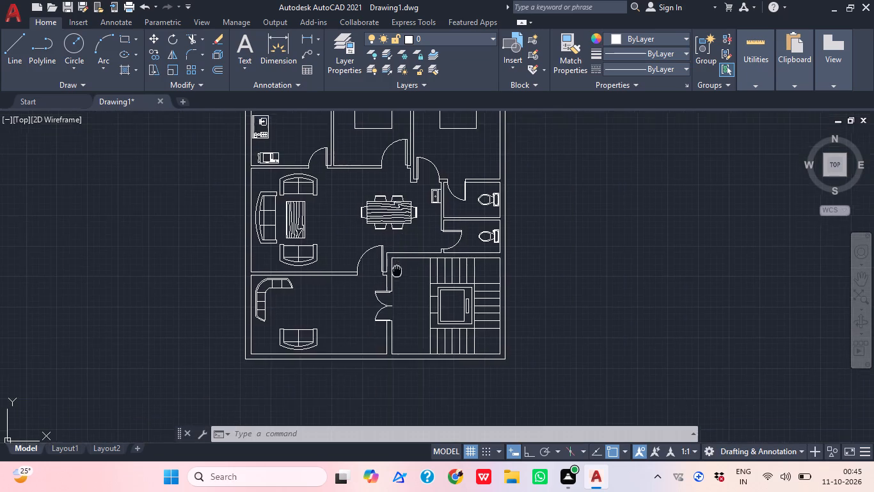
middle_drag(397, 274, 393, 302)
middle_drag(447, 279, 431, 299)
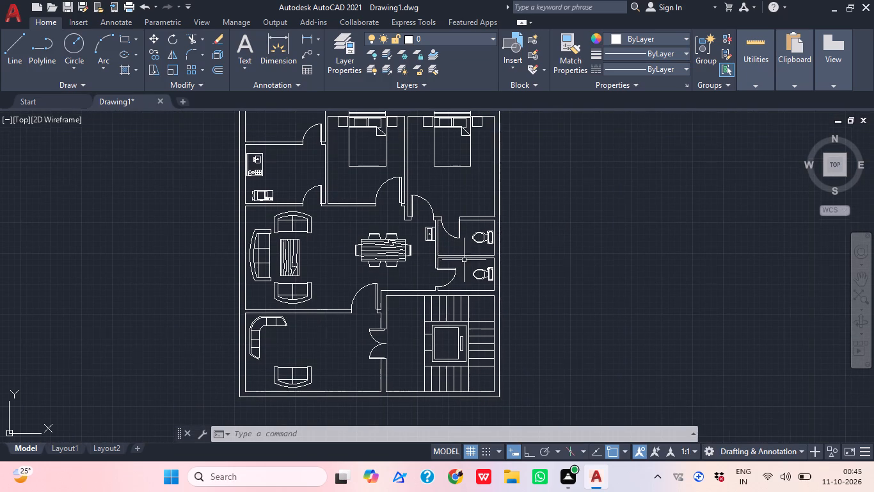
middle_drag(431, 299, 420, 306)
Draw a short horizontal line across the thickness of the northeast bedroom's east wall, level with the bed.
scroll(483, 154, up, 1)
middle_drag(470, 174, 471, 188)
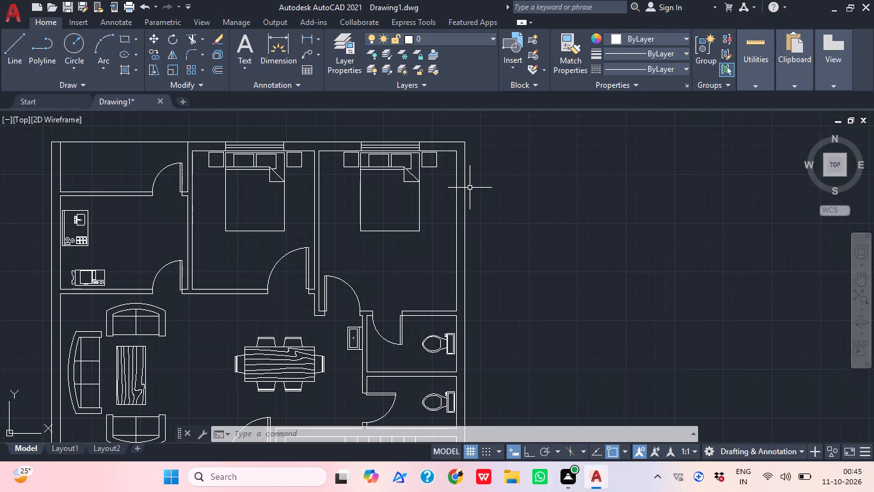
text(l)
key(space)
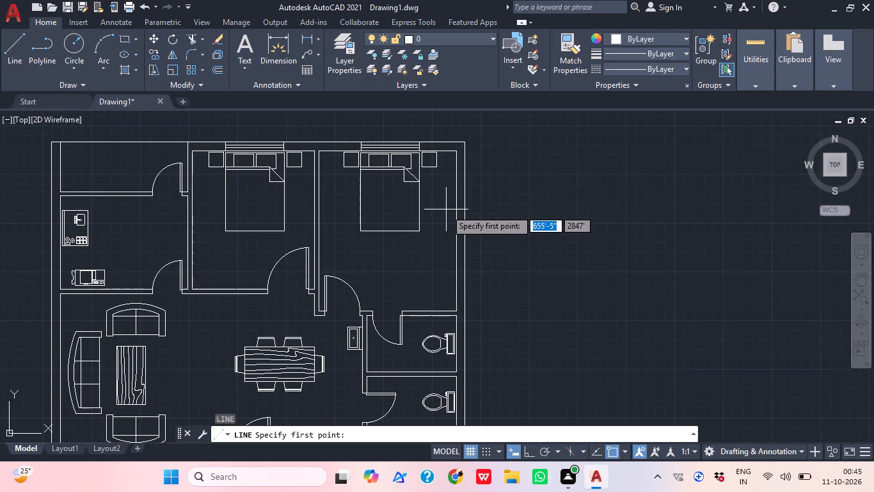
scroll(446, 205, up, 2)
middle_drag(482, 218, 449, 213)
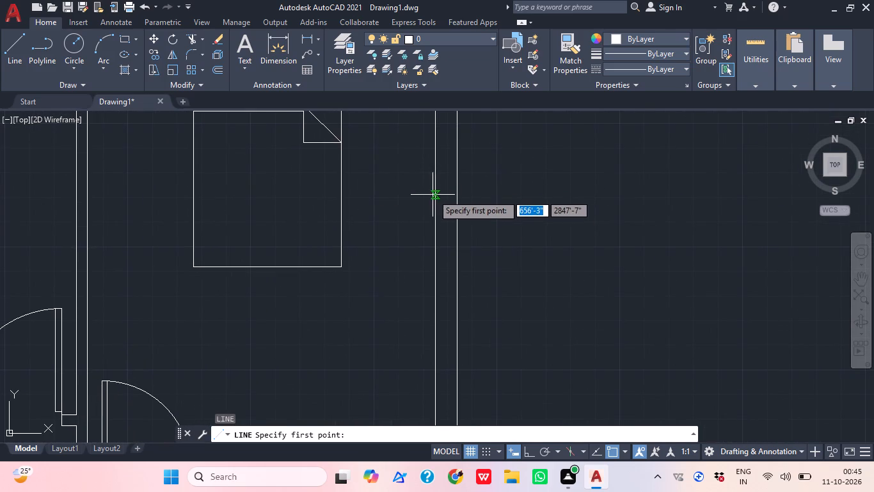
click(434, 199)
click(457, 199)
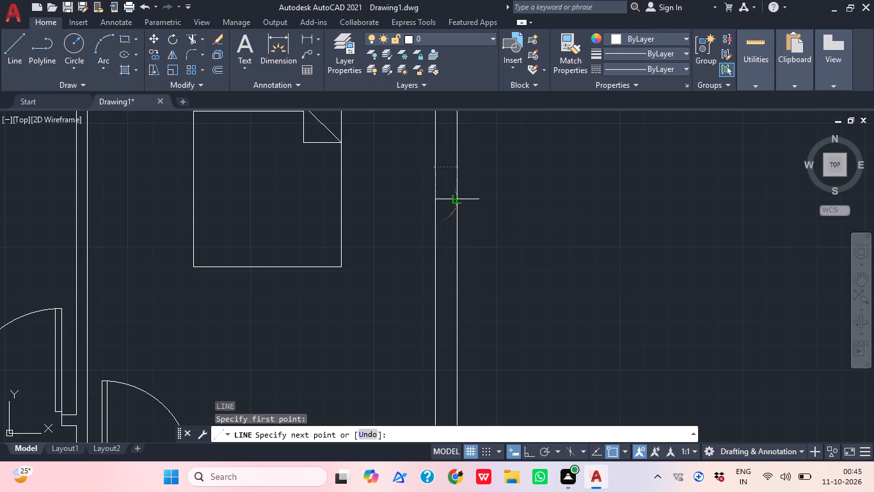
key(Escape)
Draw a second horizontal line, about 9" long, across the northeast bedroom's east wall, south of the first one.
text(l)
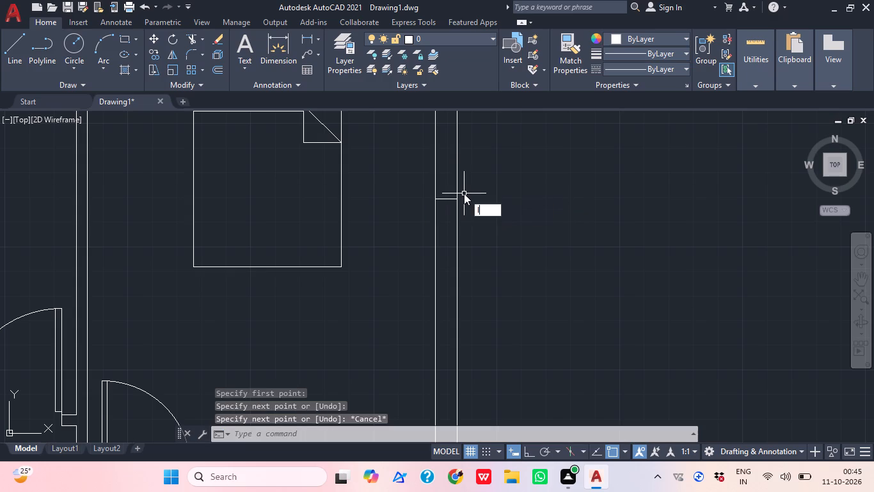
key(space)
scroll(459, 227, down, 2)
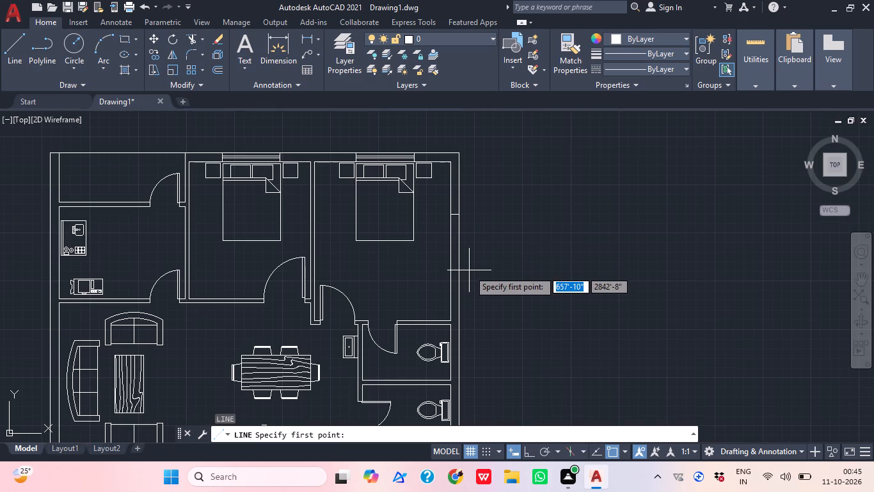
scroll(443, 272, up, 2)
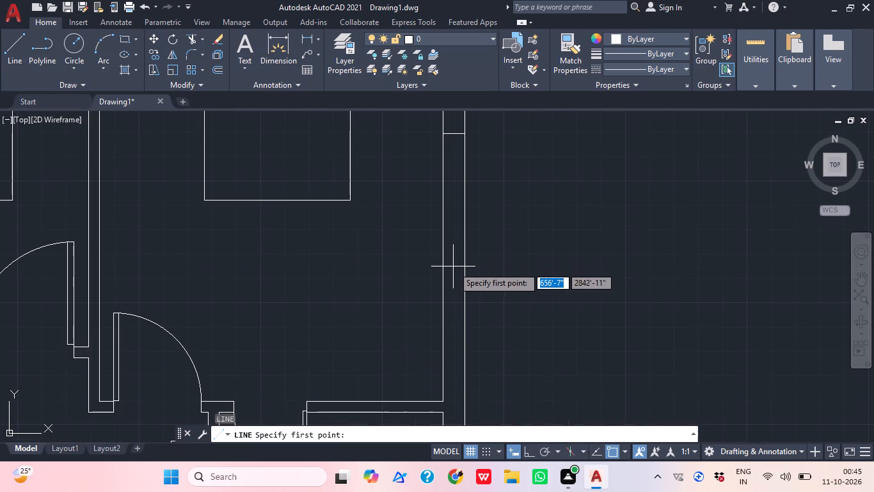
click(443, 266)
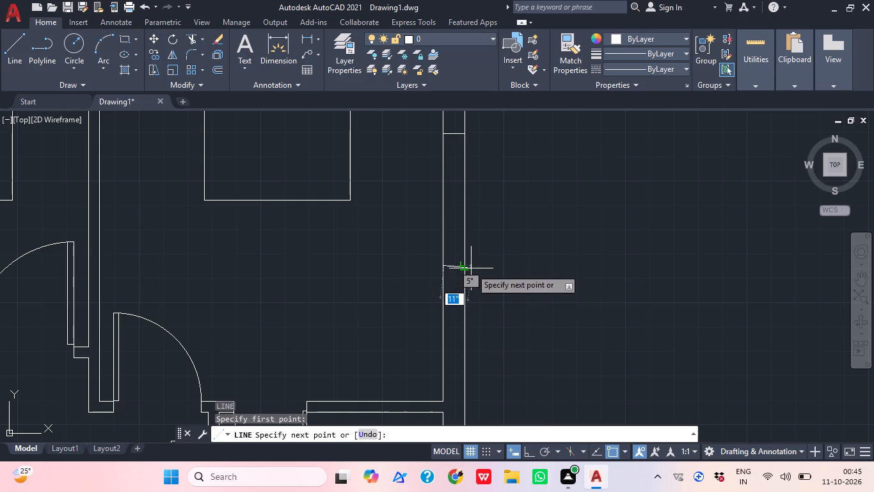
scroll(473, 265, up, 3)
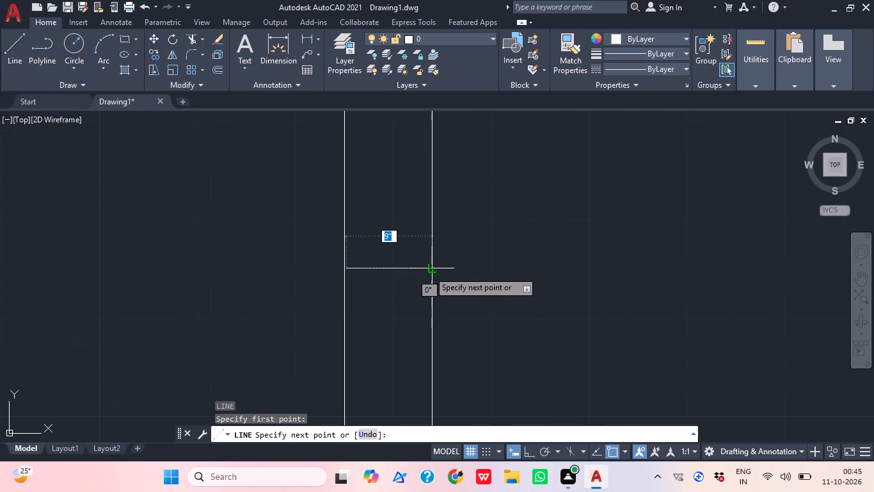
click(429, 271)
middle_drag(482, 217, 495, 220)
scroll(482, 217, down, 1)
key(Escape)
Draw a vertical line inside the east wall joining the midpoints of the two short cross lines.
key(l)
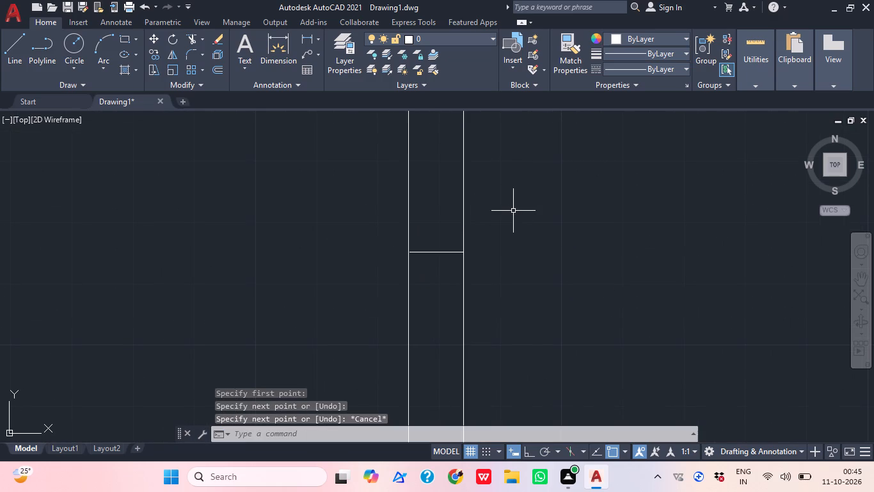
key(space)
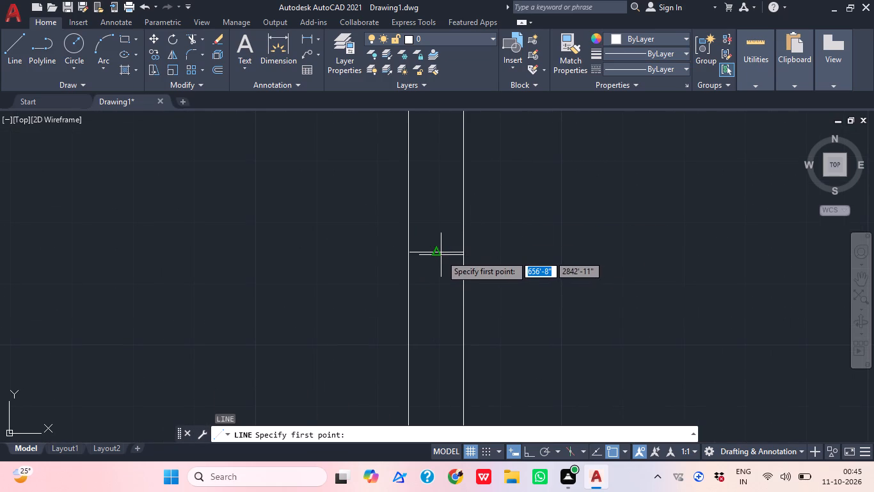
click(441, 255)
scroll(482, 218, down, 3)
middle_drag(489, 219, 465, 319)
scroll(443, 228, up, 1)
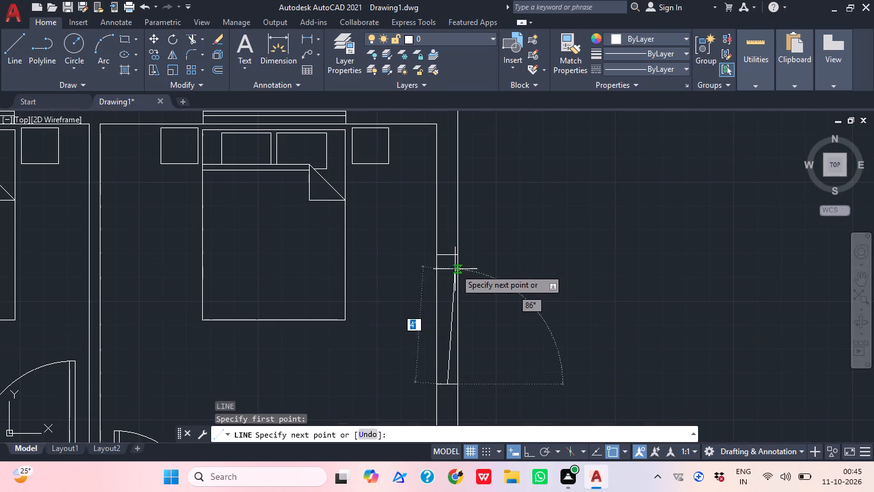
click(451, 255)
key(Escape)
key(Escape)
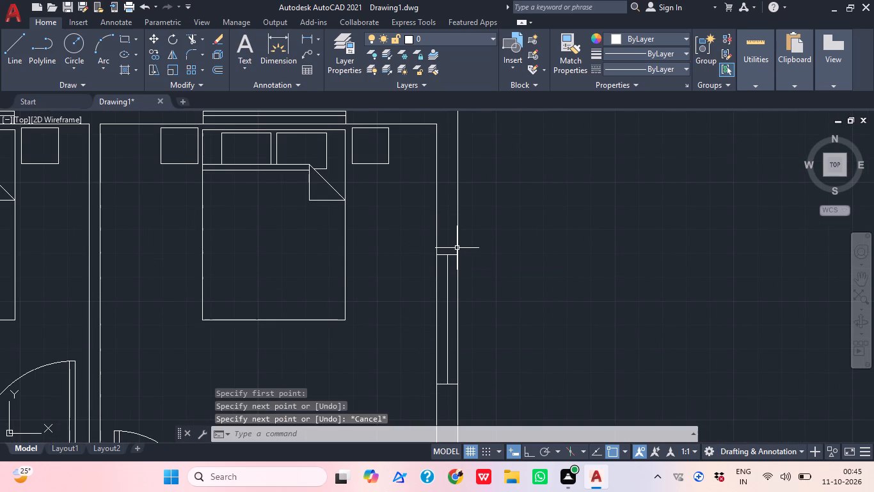
Offset the vertical centre line in the east wall opening by 1" to both its east and west sides.
text(o)
key(space)
key(1)
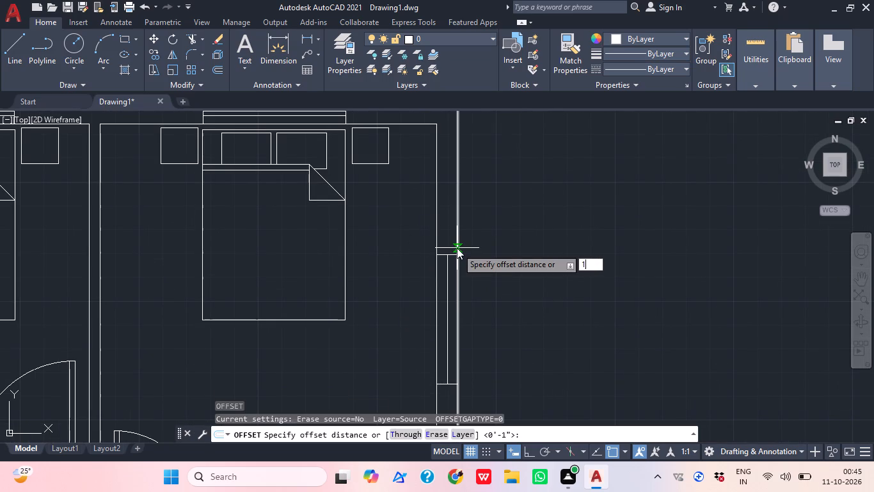
key(shift+quotedbl)
key(Return)
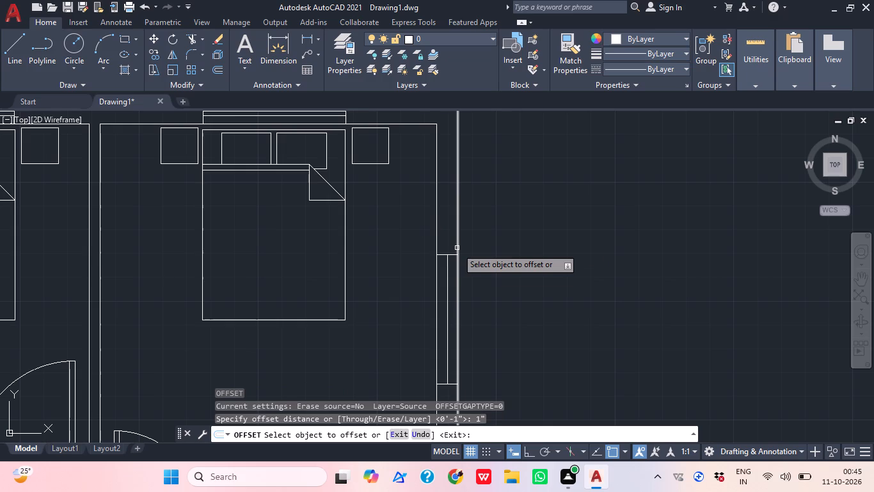
scroll(447, 325, up, 2)
click(447, 325)
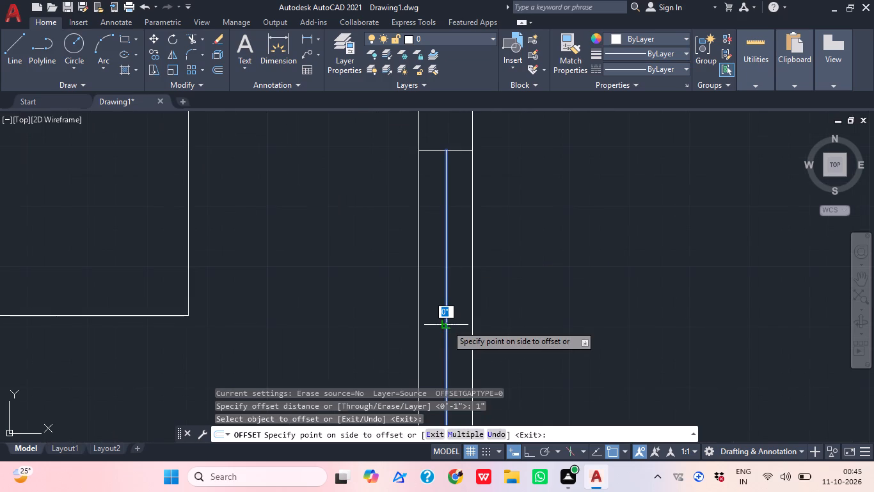
click(463, 324)
scroll(434, 320, up, 2)
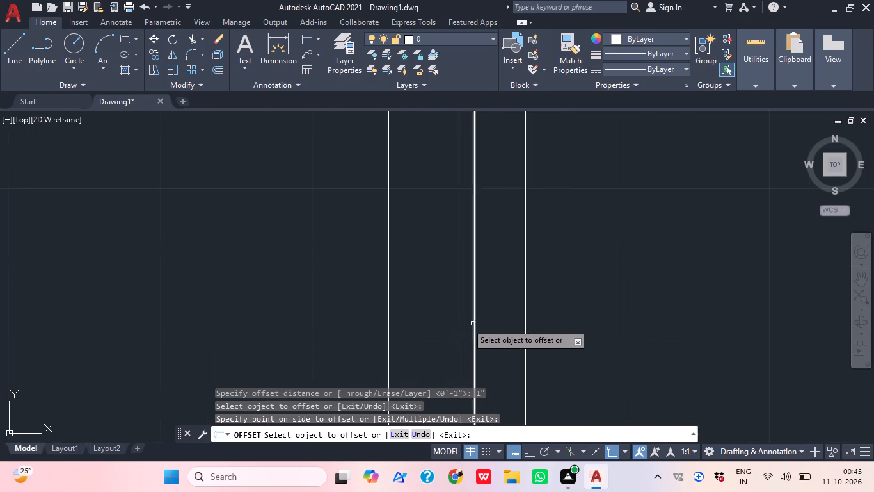
click(457, 320)
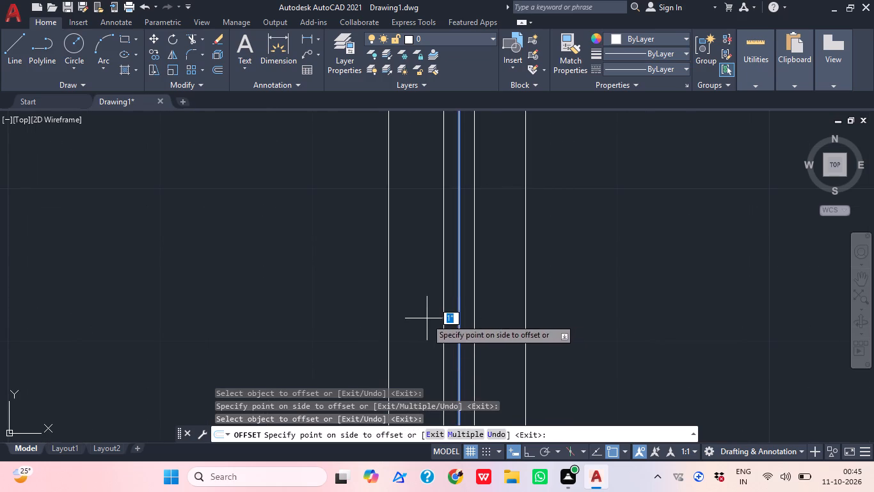
click(422, 319)
key(Escape)
Delete the original centre line between the two offset lines in the east wall.
click(463, 335)
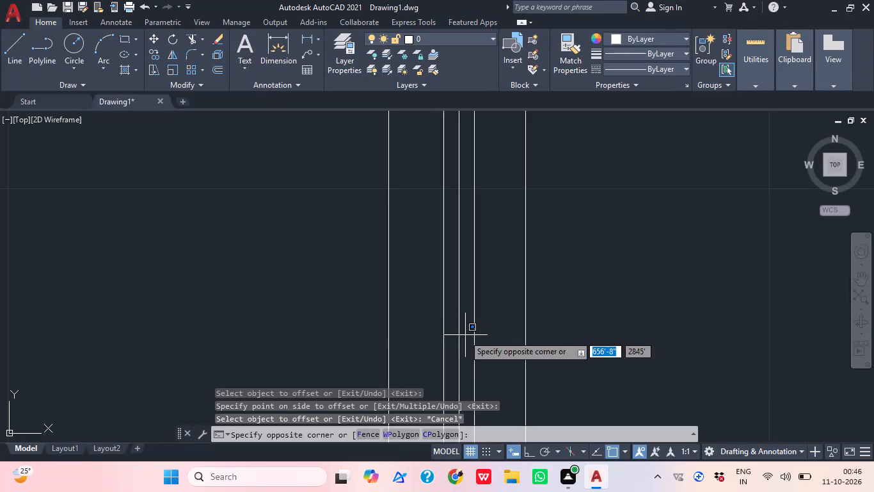
click(455, 325)
key(Delete)
Draw a horizontal line, about 9" long, across the living room's west wall, just north of the three-seat sofa.
scroll(454, 325, down, 3)
scroll(528, 303, down, 3)
middle_drag(567, 304, 548, 292)
scroll(542, 303, down, 2)
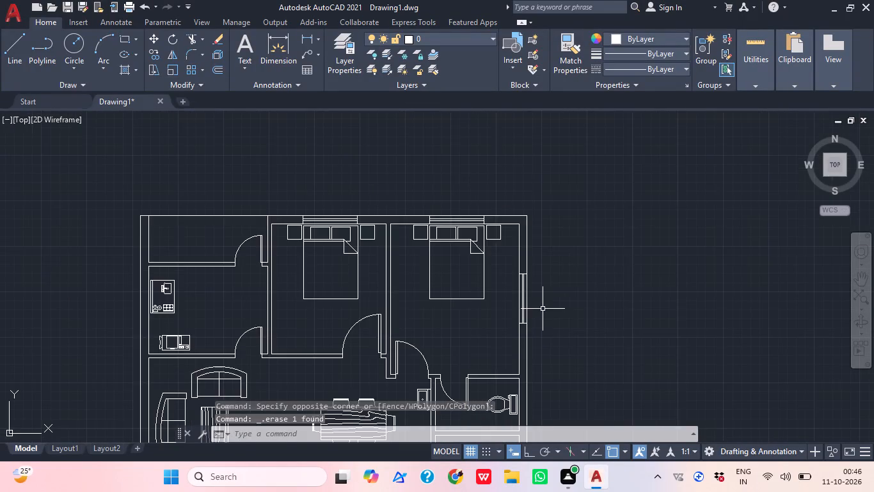
middle_drag(537, 318, 476, 297)
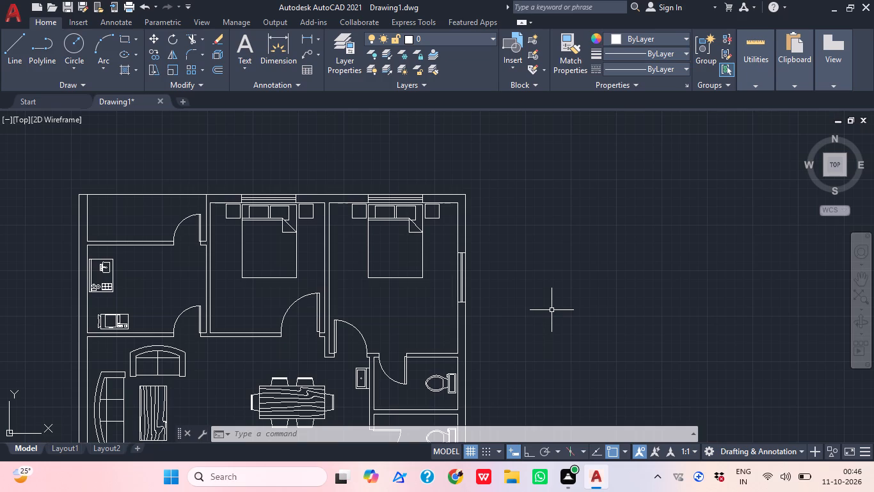
middle_drag(580, 206, 585, 191)
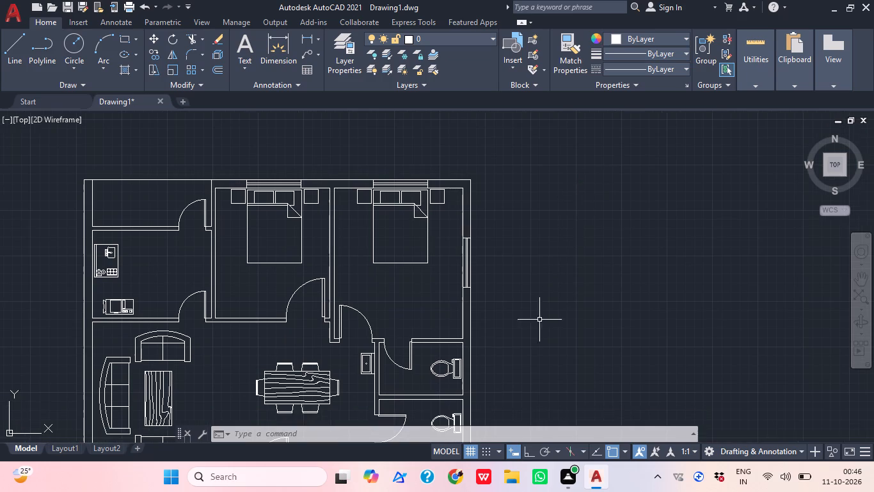
middle_drag(539, 320, 563, 260)
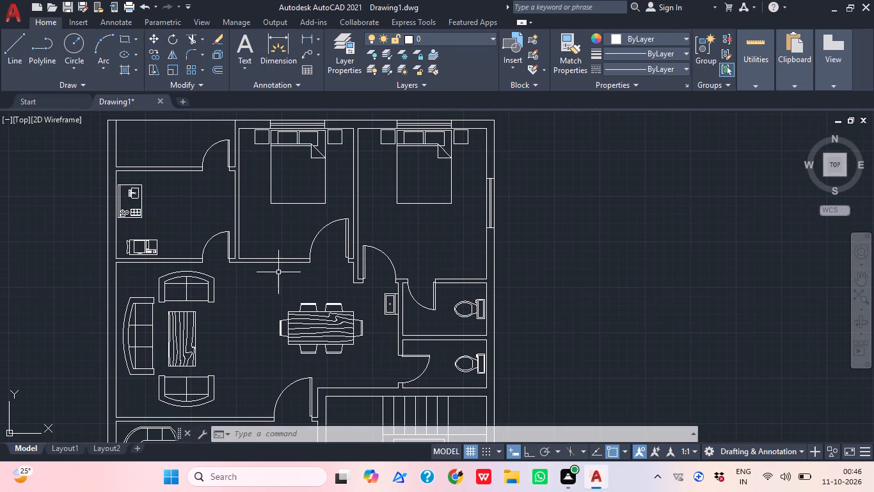
middle_drag(280, 323, 376, 295)
scroll(207, 263, up, 2)
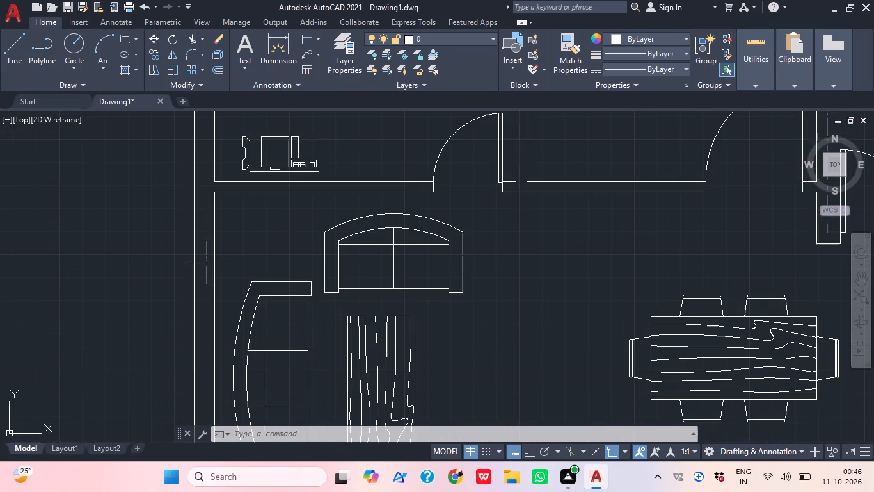
text(l)
key(space)
scroll(191, 281, up, 1)
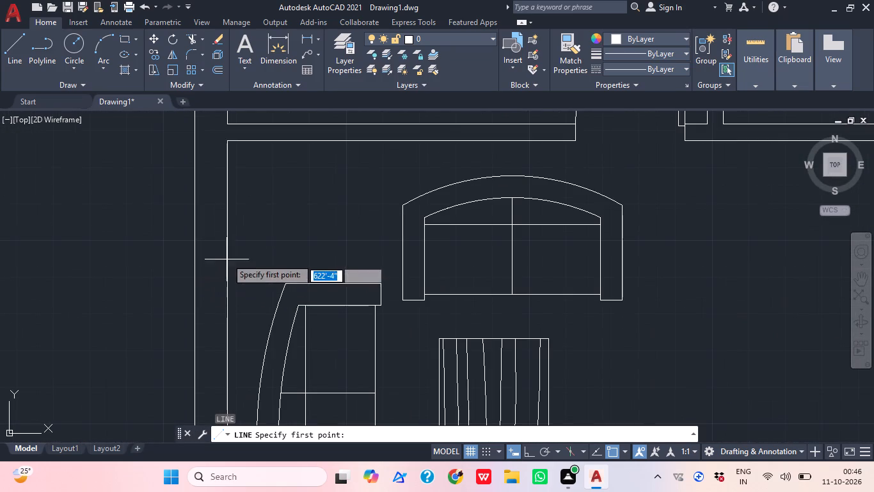
click(194, 272)
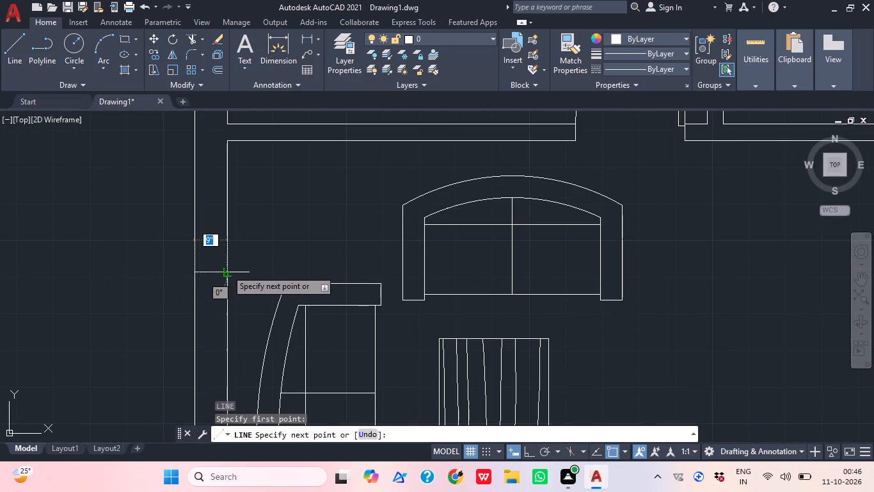
click(225, 275)
key(Escape)
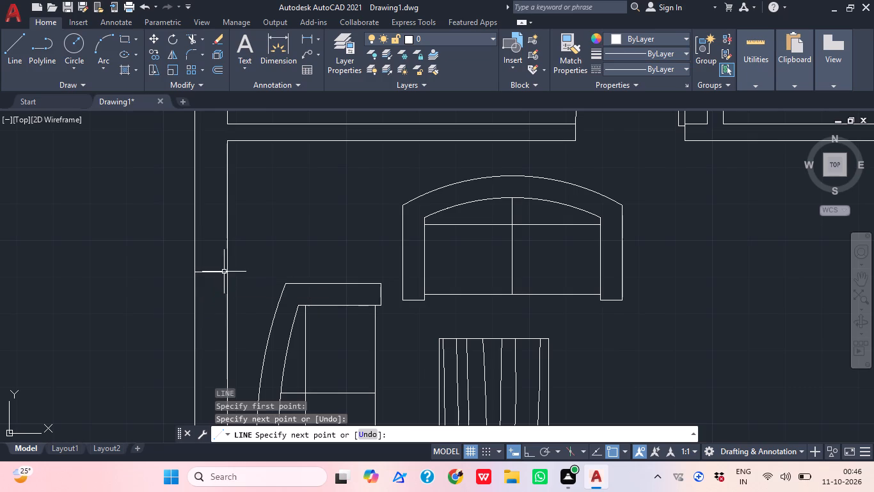
Draw a second horizontal line across the living room's west wall, just south of the three-seat sofa.
scroll(261, 263, down, 1)
text(l)
key(space)
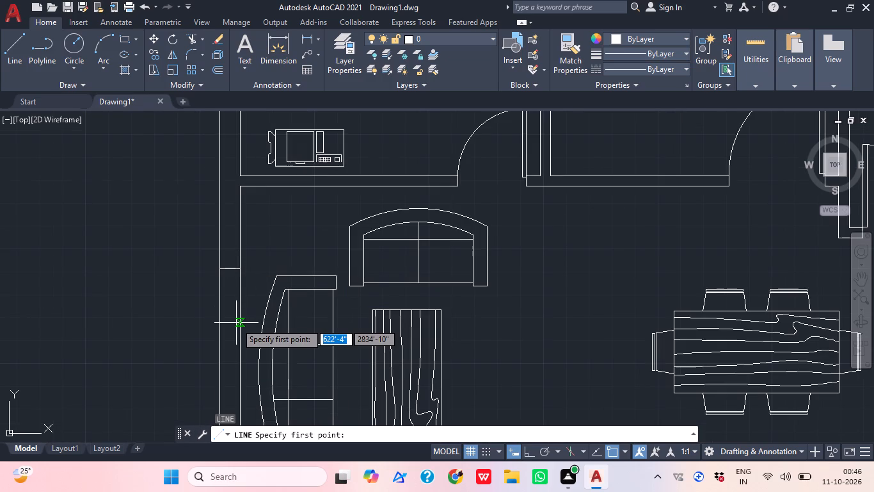
middle_drag(217, 350, 244, 269)
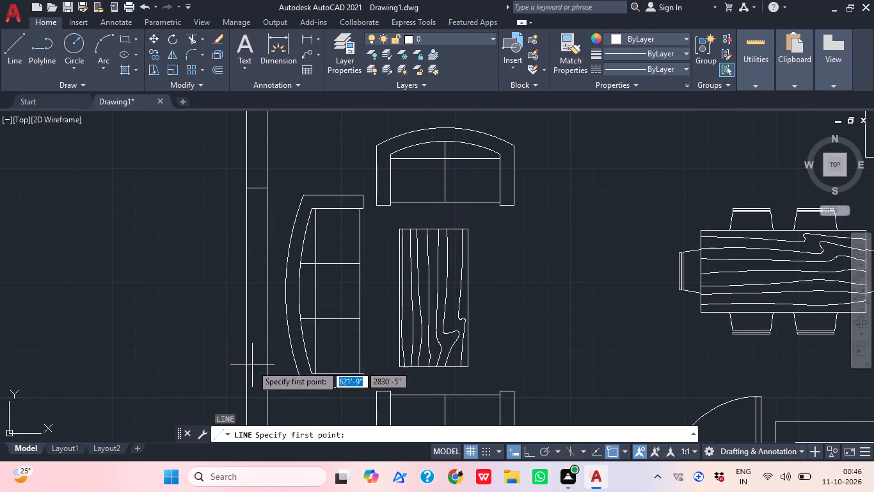
middle_drag(247, 372, 247, 314)
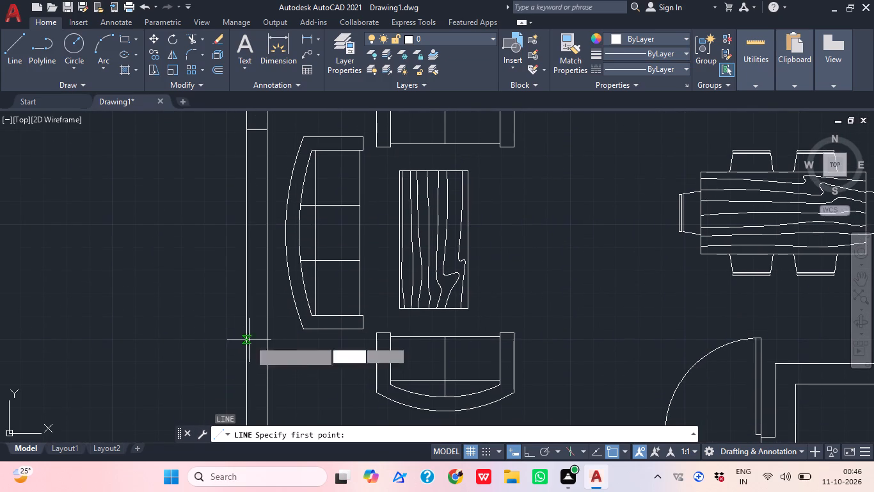
click(250, 340)
click(269, 339)
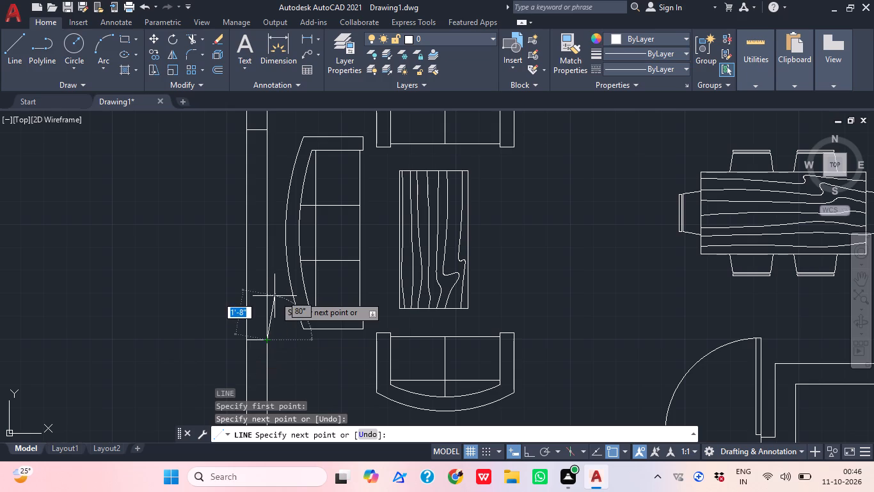
key(Escape)
Draw a vertical line inside the west wall joining the midpoints of the two cross lines beside the sofa.
key(l)
key(space)
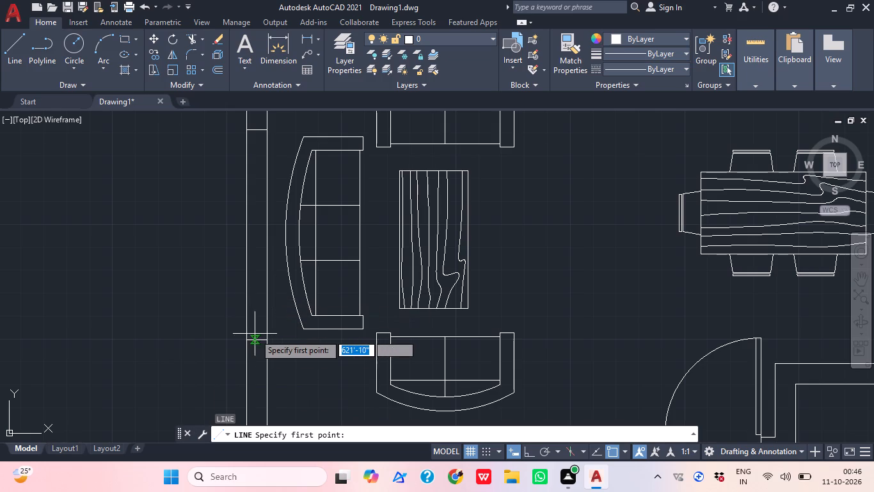
click(257, 337)
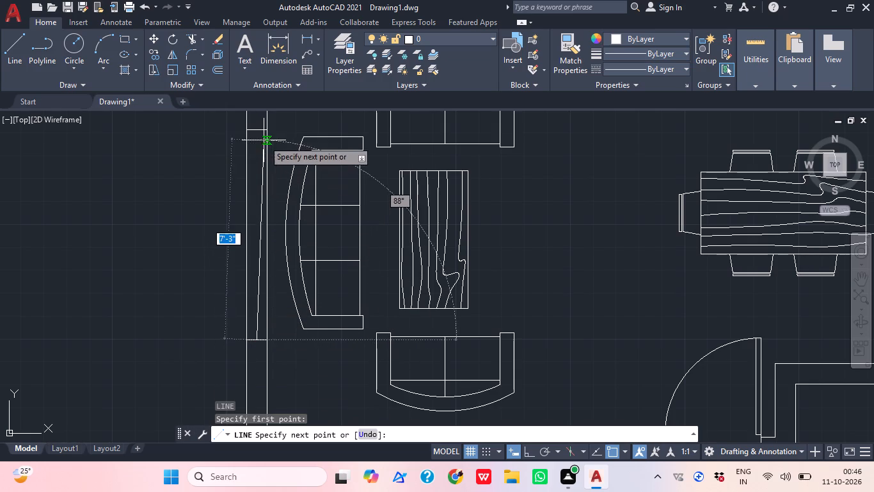
click(258, 129)
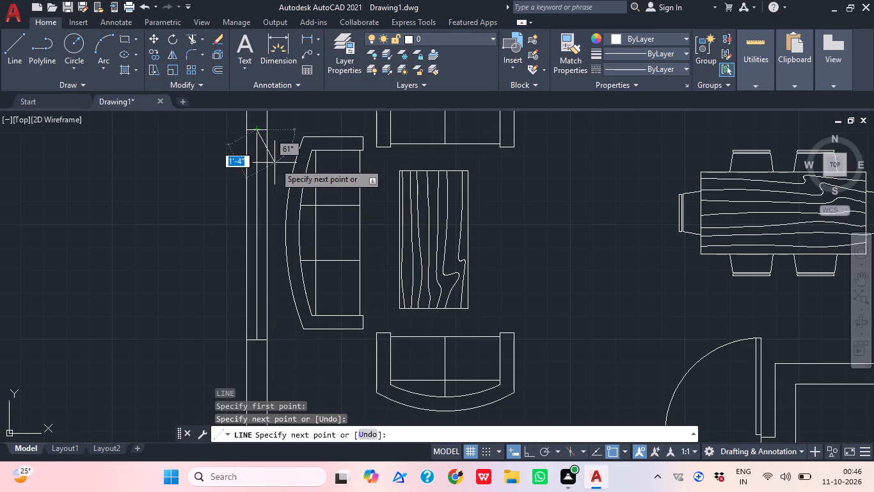
key(Escape)
Offset the vertical centre line in the living room's west wall by 1" to both its east and west sides.
text(o)
key(space)
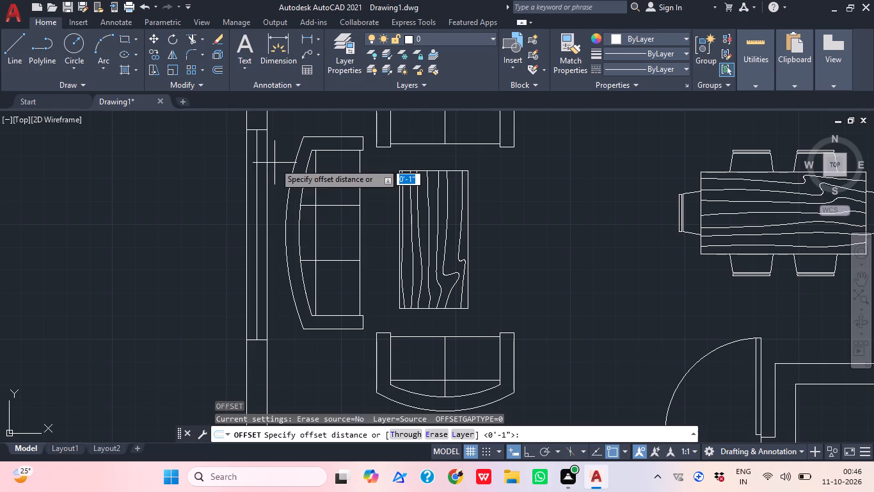
key(1)
key(shift+quotedbl)
key(Return)
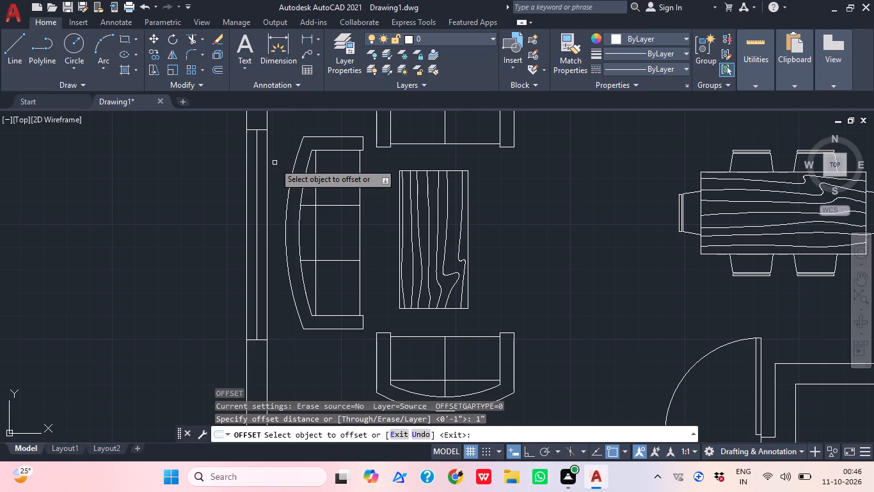
scroll(260, 166, up, 1)
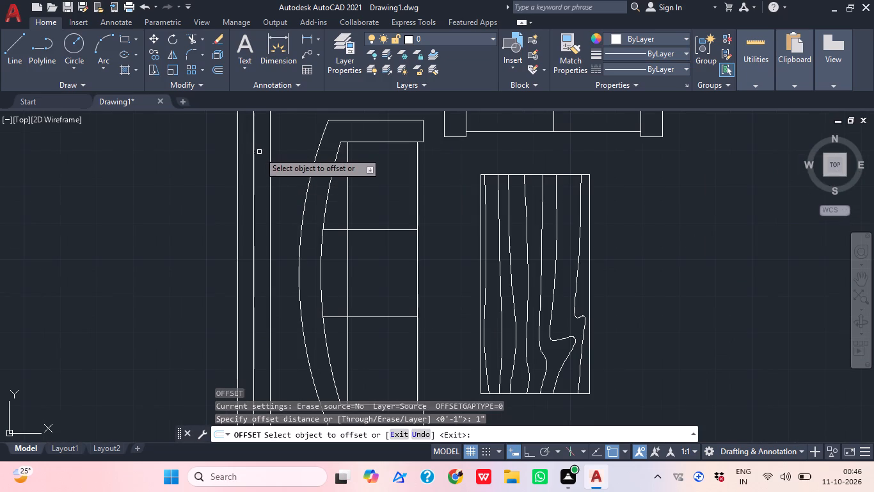
click(253, 145)
click(263, 147)
scroll(257, 124, up, 2)
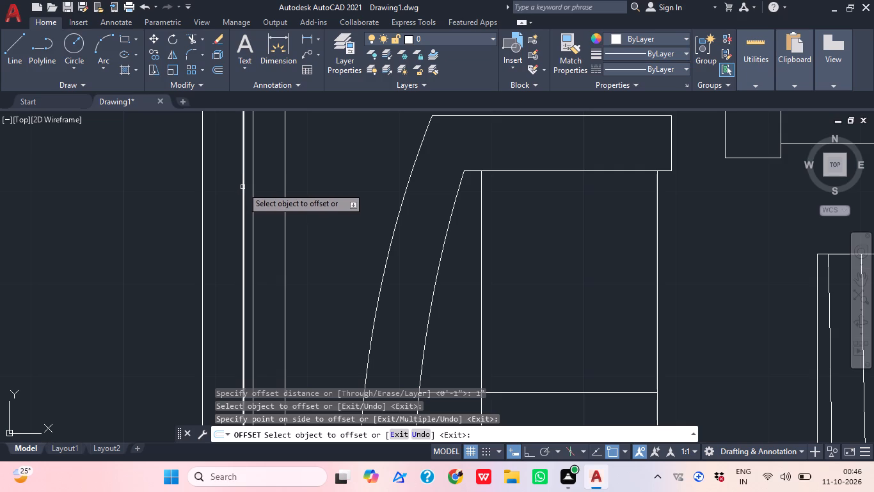
click(242, 185)
click(236, 186)
key(Escape)
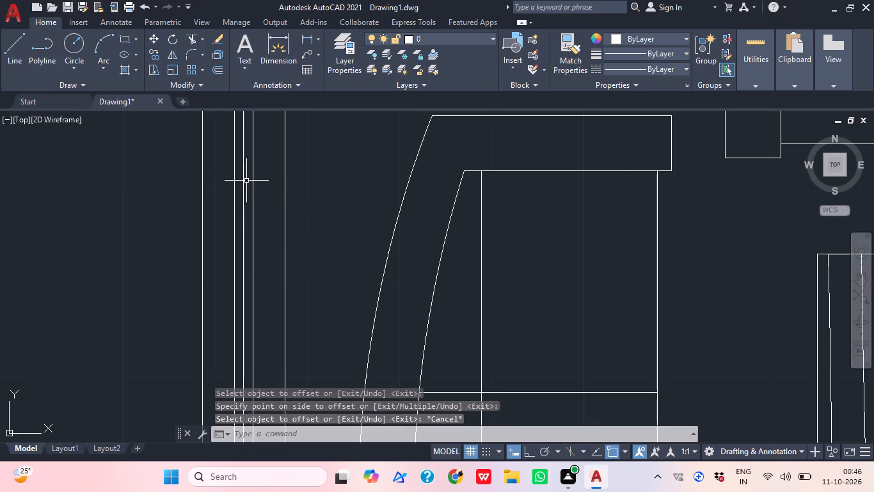
Delete the original centre line between the two offset lines in the living room's west wall window.
click(246, 193)
click(241, 185)
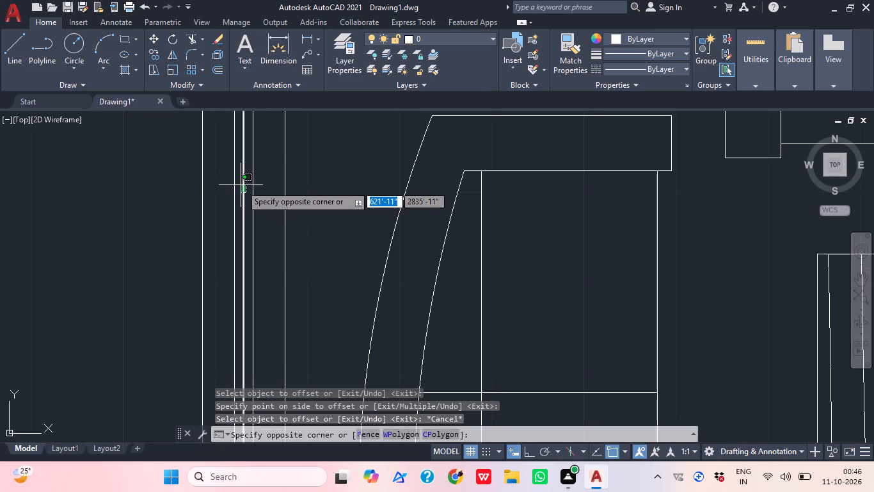
key(Delete)
Draw a horizontal line across the kitchen's west wall, just north of the sink and stove counter.
scroll(267, 201, down, 3)
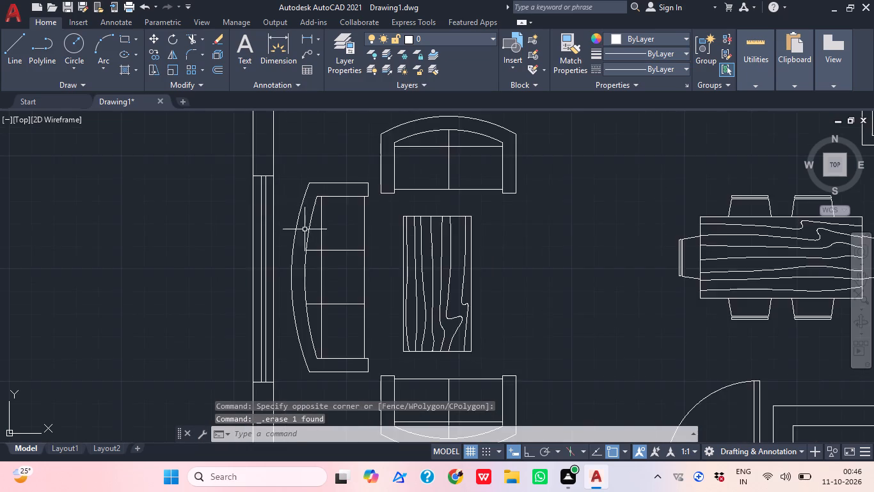
scroll(333, 234, down, 2)
middle_drag(341, 239, 300, 243)
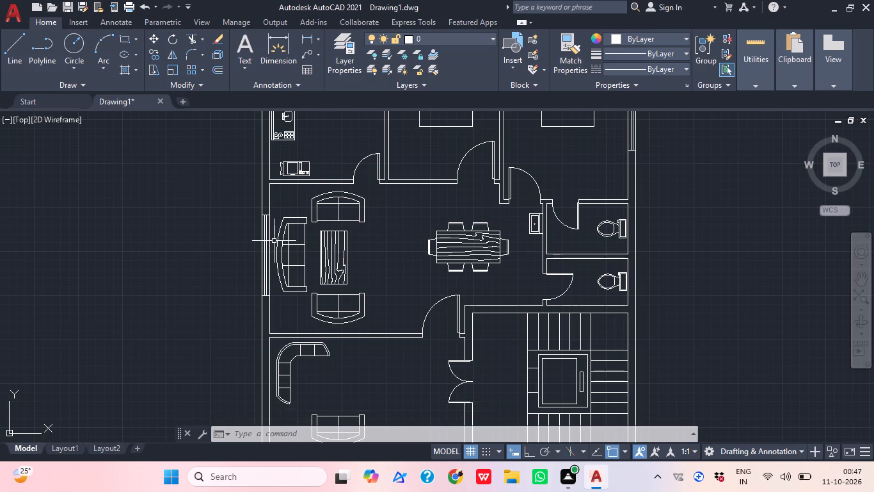
middle_drag(255, 165, 255, 234)
scroll(267, 181, up, 2)
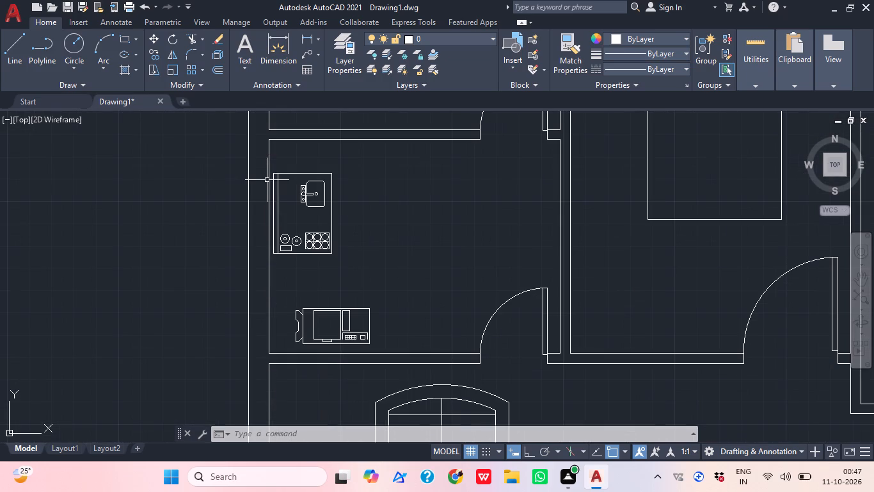
text(l)
key(space)
scroll(257, 168, up, 2)
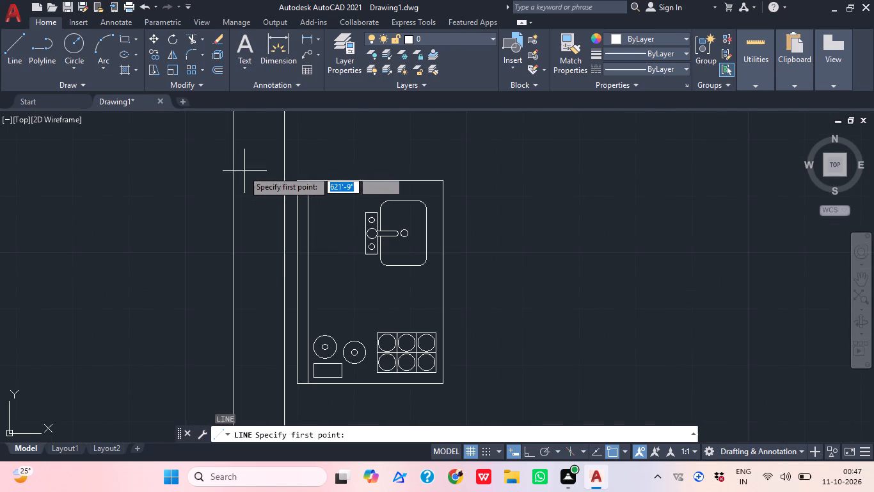
click(235, 167)
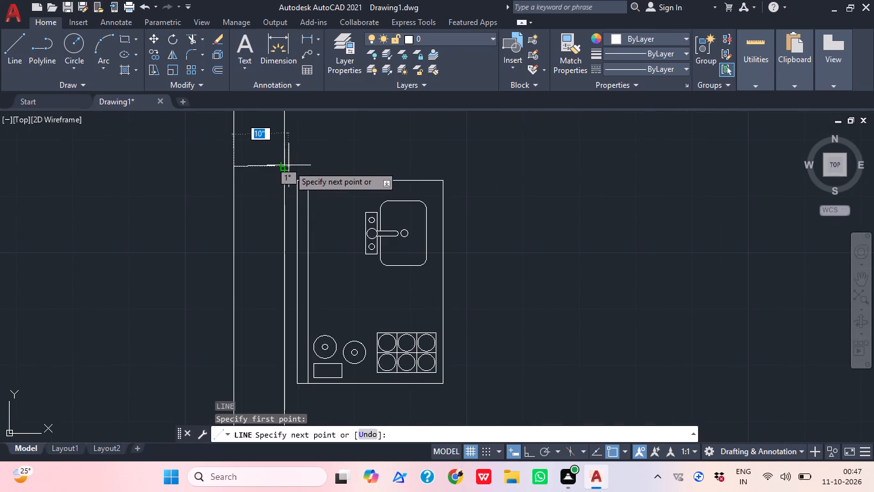
click(285, 165)
key(Escape)
Draw a second horizontal line across the kitchen's west wall, just south of the counter.
text(l)
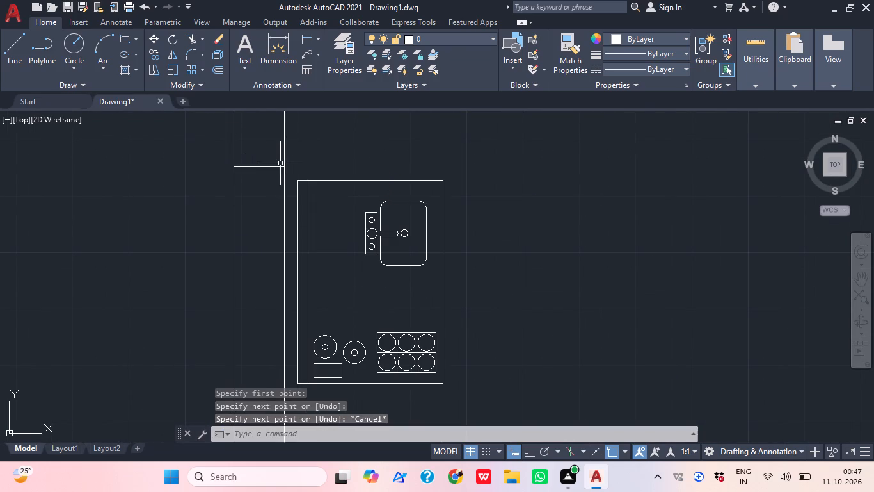
key(space)
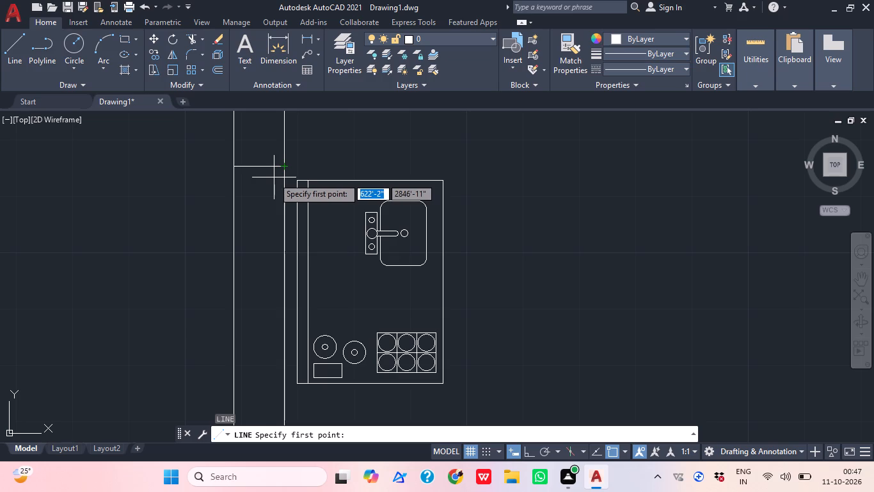
middle_drag(266, 352, 275, 277)
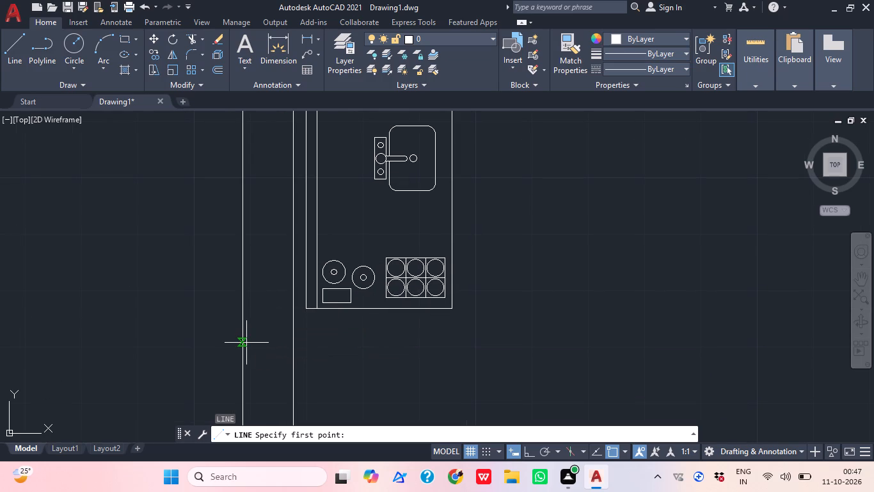
click(244, 332)
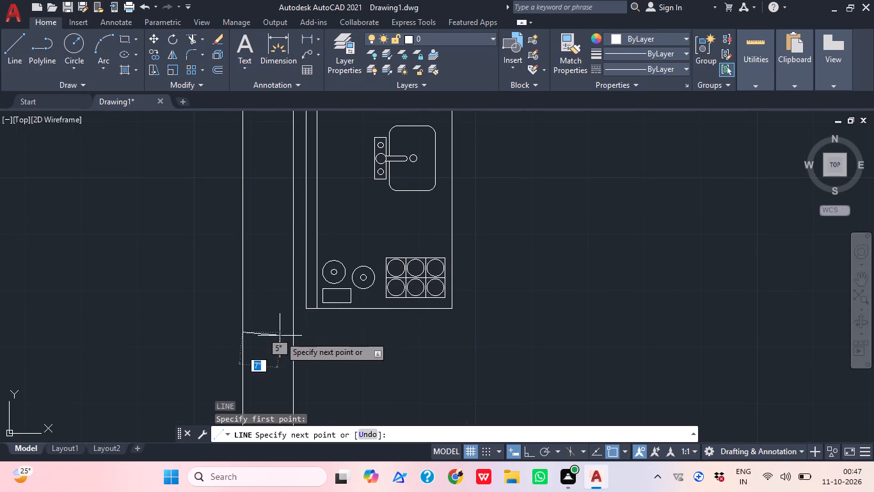
click(295, 334)
key(Escape)
Draw a vertical line, about 3'-7" long, joining the midpoints of the two cross lines in the kitchen's west wall.
scroll(331, 329, down, 1)
middle_drag(331, 332, 297, 368)
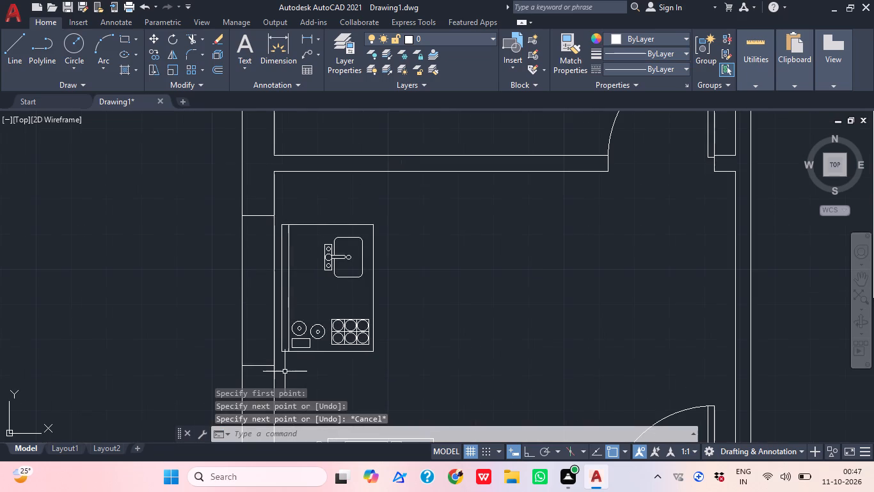
text(l)
key(space)
click(258, 218)
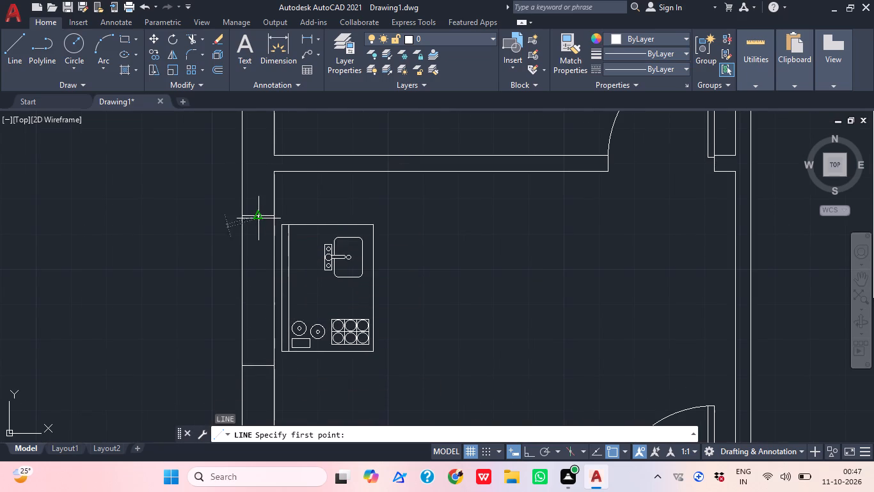
click(258, 368)
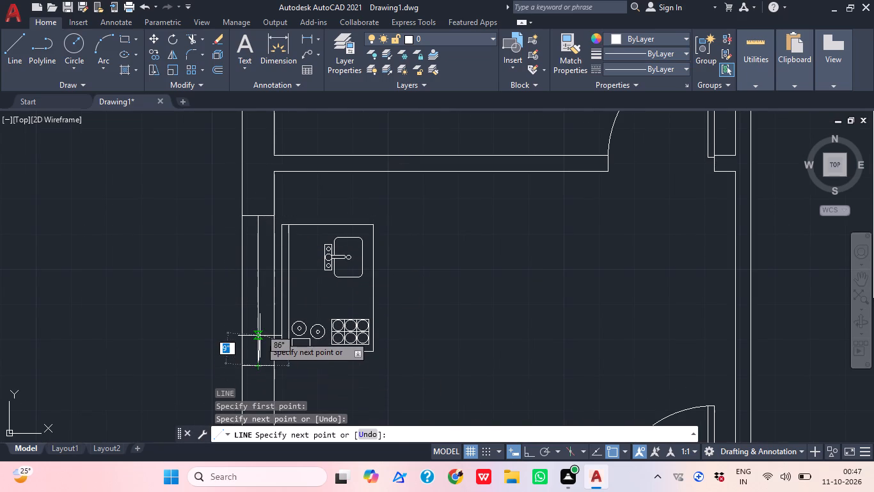
key(Escape)
Offset the vertical centre line in the kitchen's west wall by 1" to both its east and west sides.
text(o)
key(space)
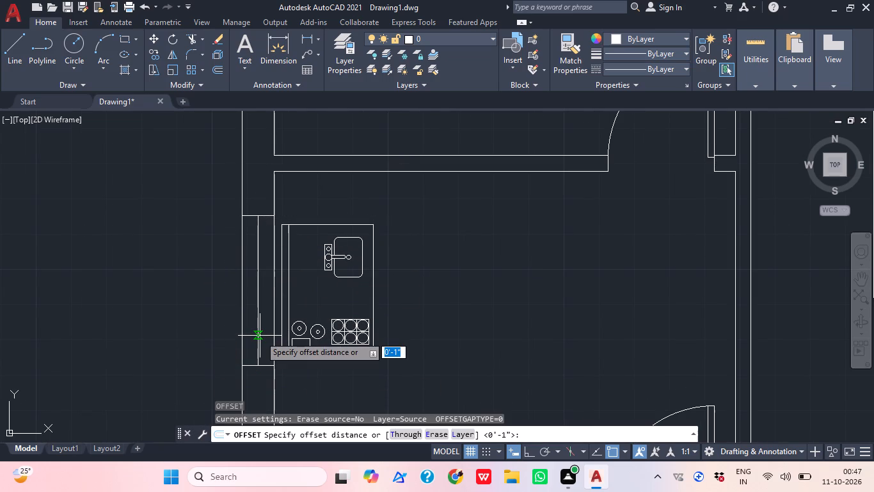
text(1")
key(Return)
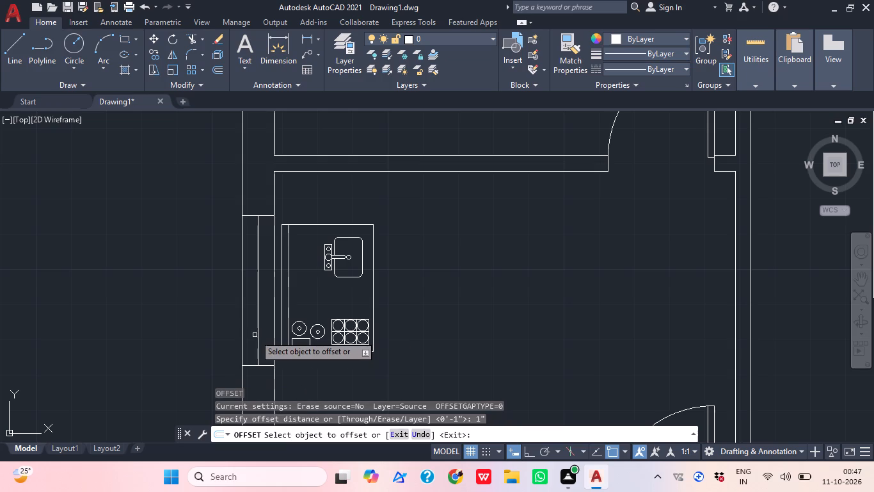
scroll(265, 304, up, 1)
click(251, 299)
click(261, 299)
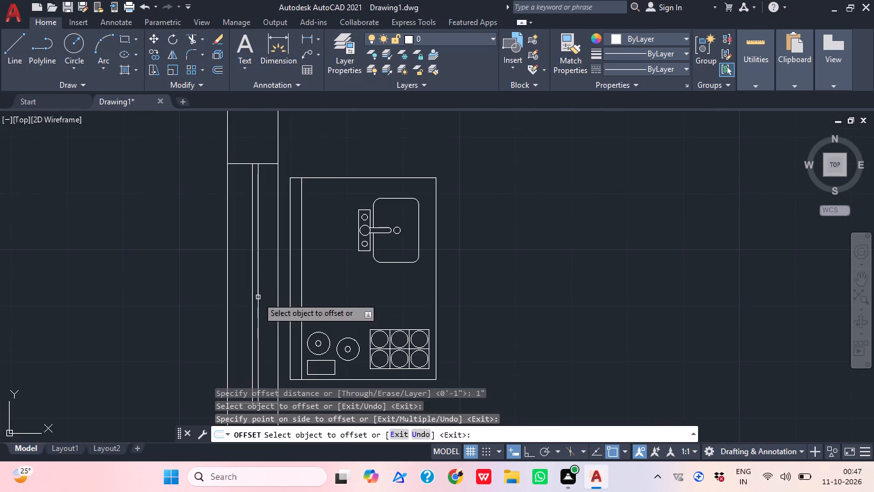
scroll(252, 291, up, 1)
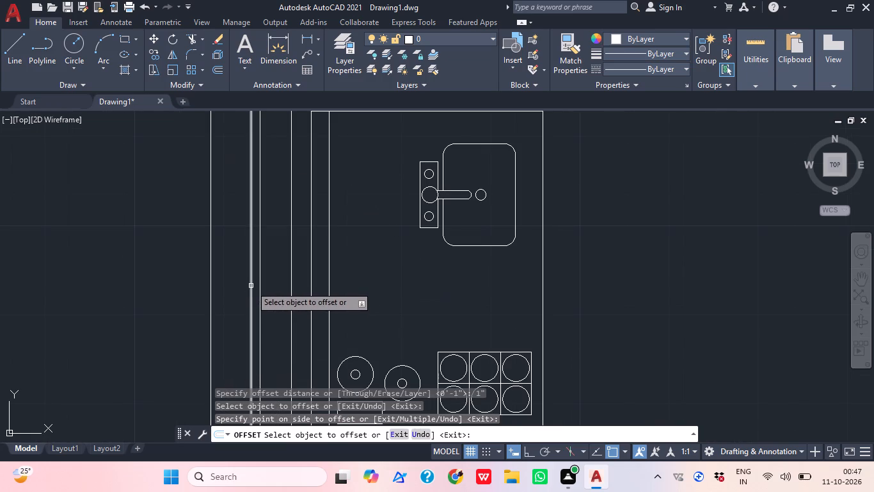
click(251, 286)
click(245, 285)
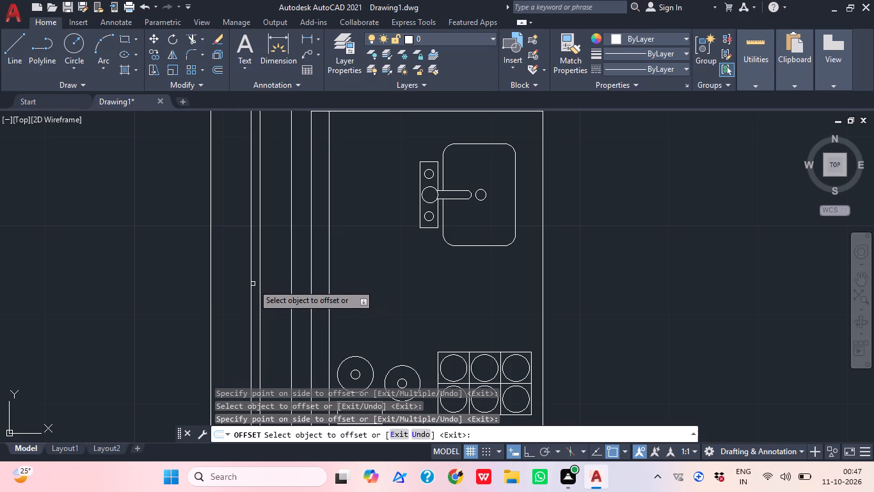
click(250, 284)
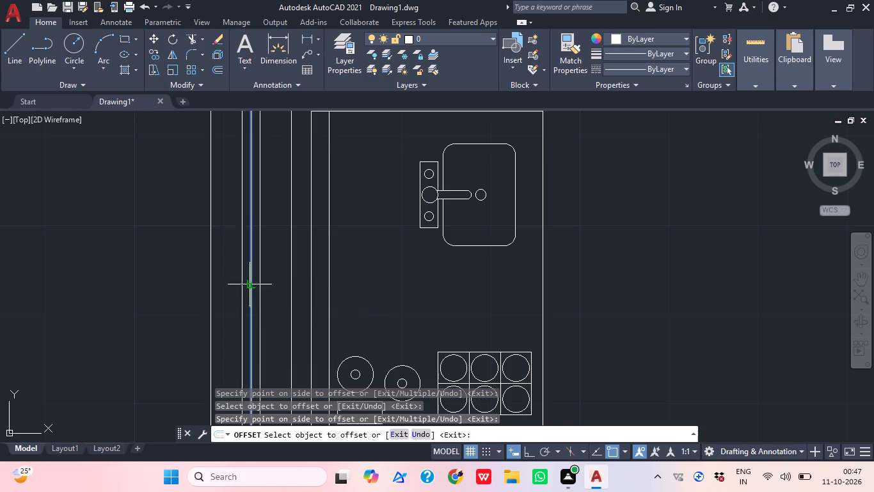
click(232, 283)
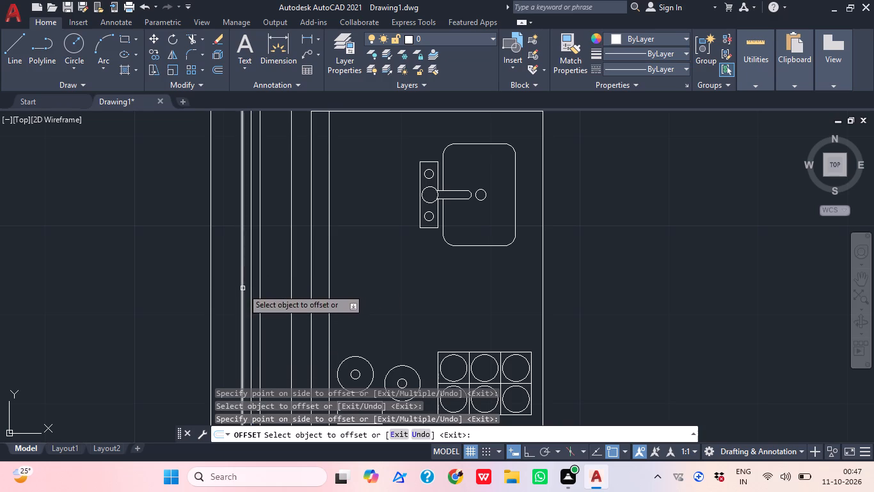
key(Escape)
Delete the original centre line between the two offset lines in the kitchen's west wall window.
click(252, 294)
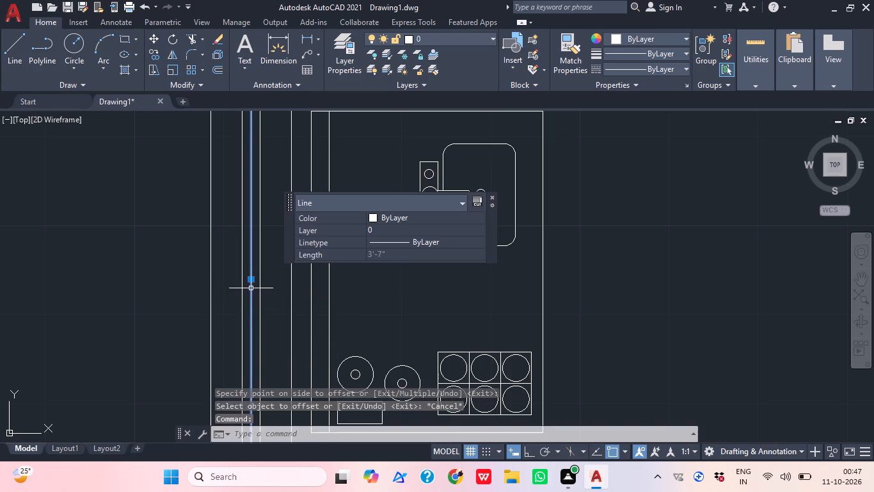
key(Delete)
Draw a horizontal line across the southwest room's west wall, beside the upper bend of the curved corner sofa.
scroll(267, 272, down, 3)
middle_drag(312, 284, 282, 293)
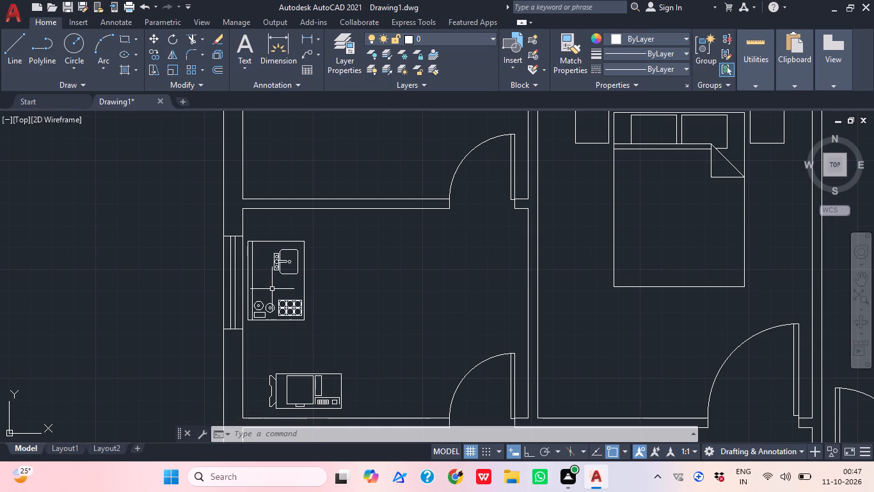
scroll(410, 307, down, 2)
middle_drag(441, 337, 397, 214)
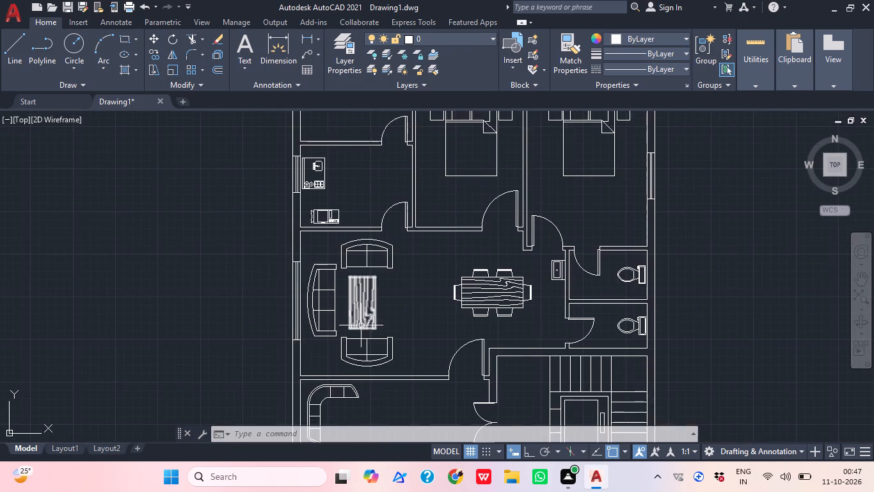
middle_drag(361, 328, 359, 300)
scroll(361, 328, down, 1)
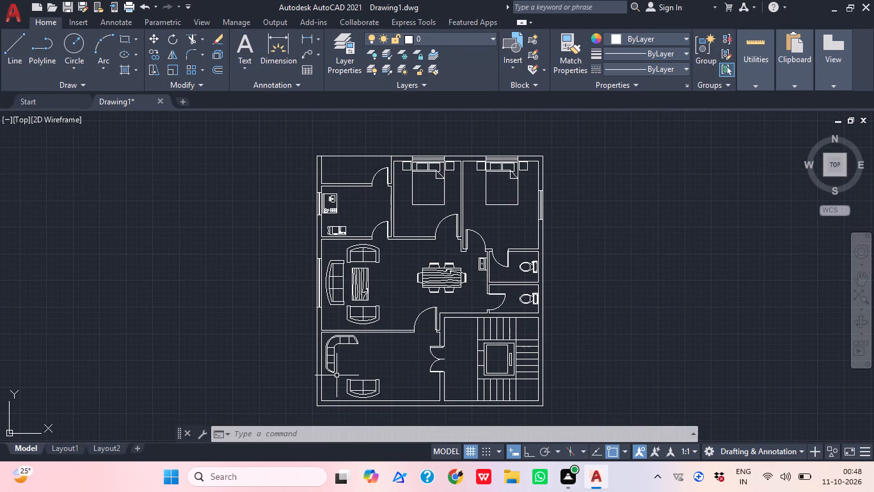
text(l)
key(space)
scroll(335, 365, up, 1)
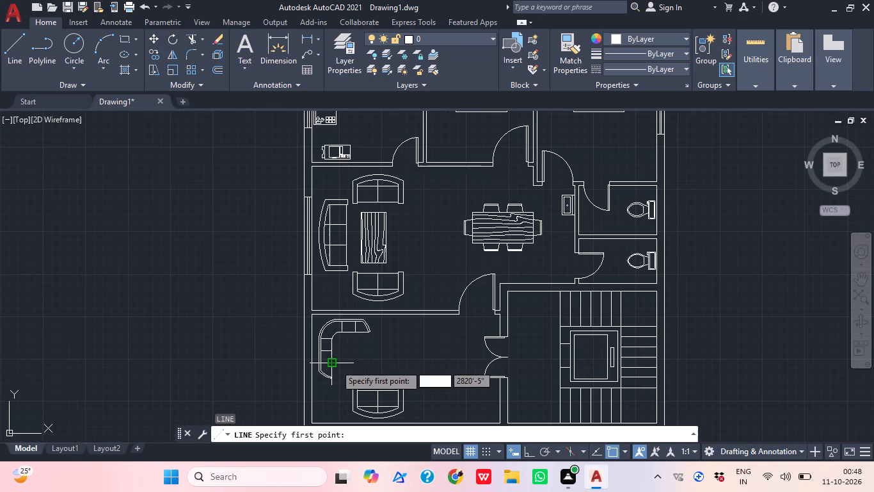
scroll(315, 357, up, 2)
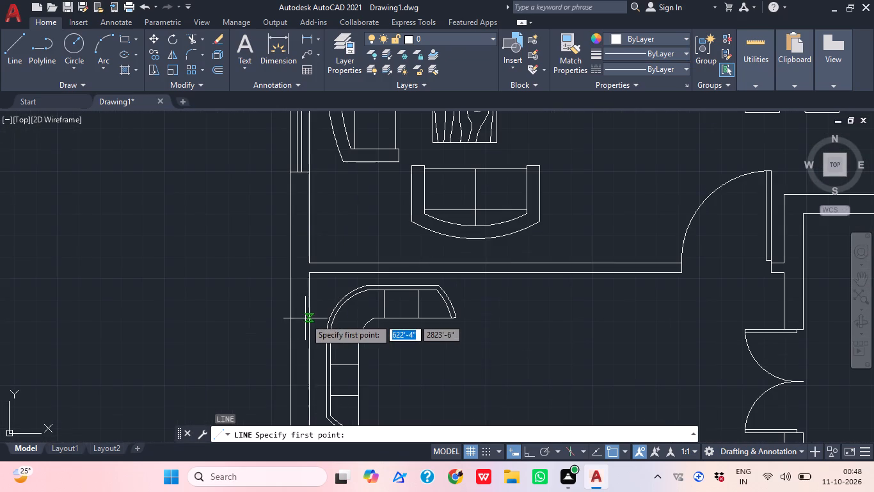
click(290, 324)
click(311, 320)
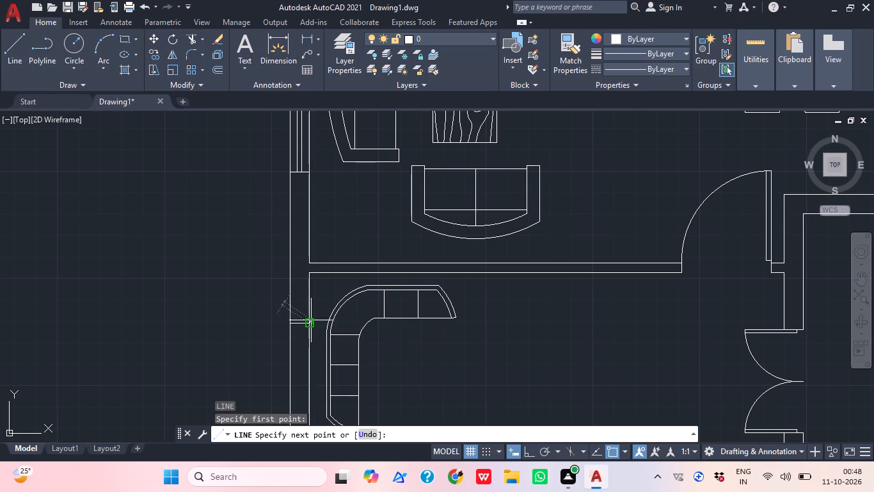
key(Escape)
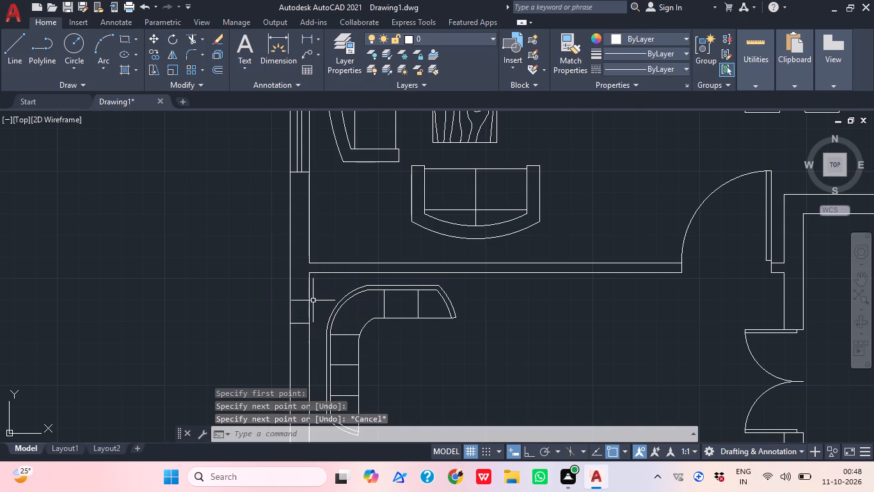
Draw a second horizontal line across the southwest room's west wall, south of the curved corner sofa.
key(l)
key(space)
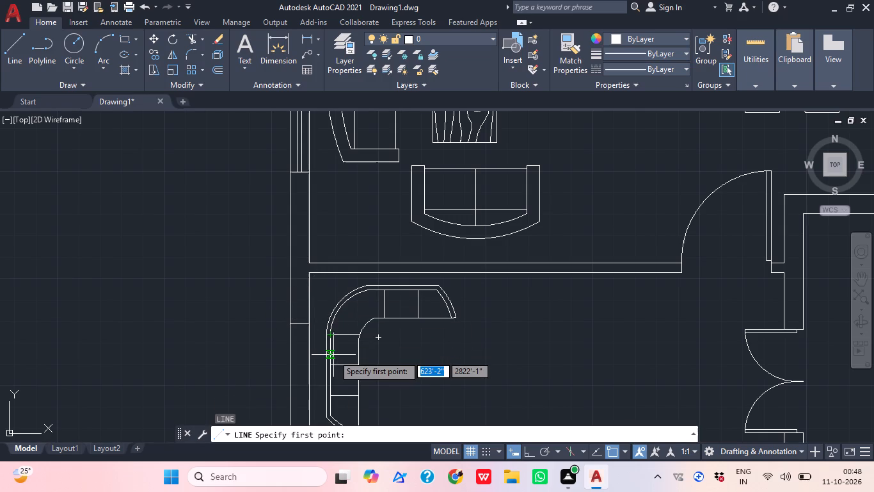
middle_drag(333, 370, 318, 262)
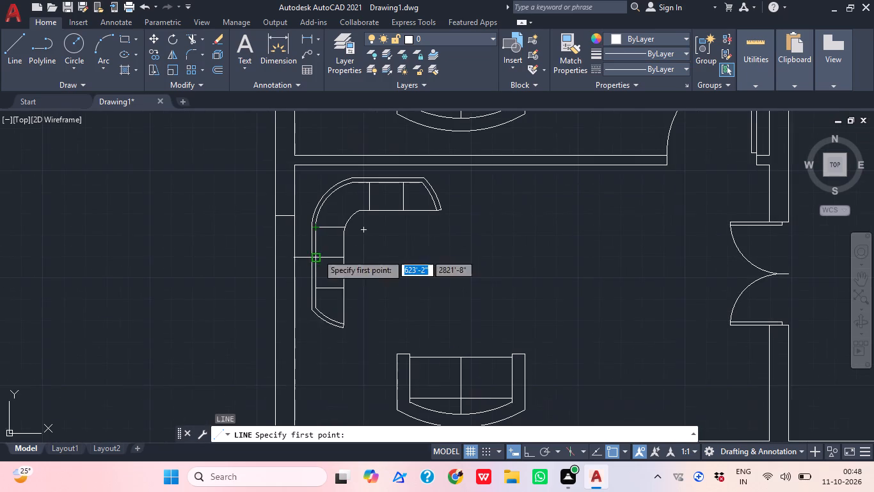
middle_click(317, 258)
middle_drag(310, 356, 322, 259)
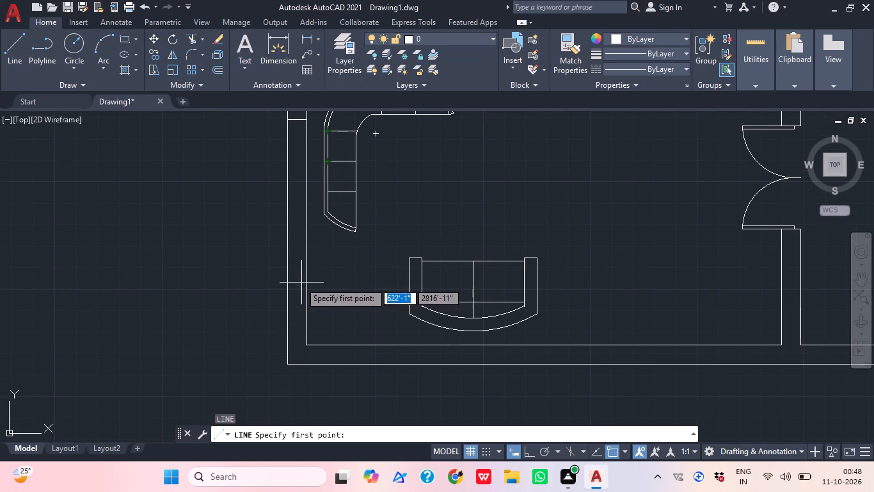
click(289, 280)
click(304, 283)
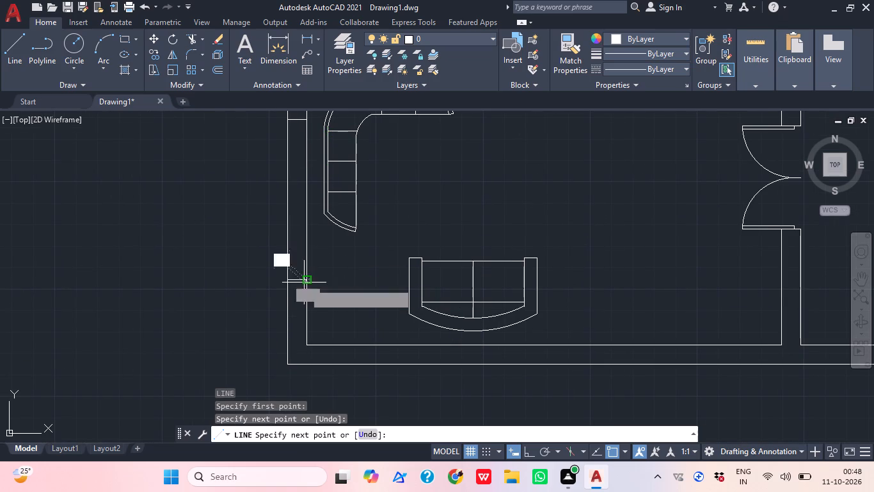
key(Escape)
Draw a vertical centre line about 6'-3" long in the southwest room's west wall, joining the midpoints of the two horizontal window lines.
text(l)
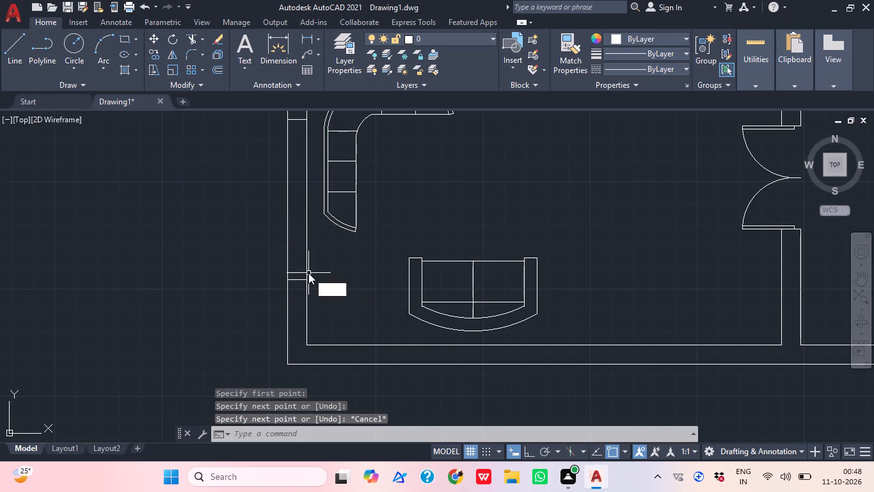
key(space)
scroll(296, 283, up, 3)
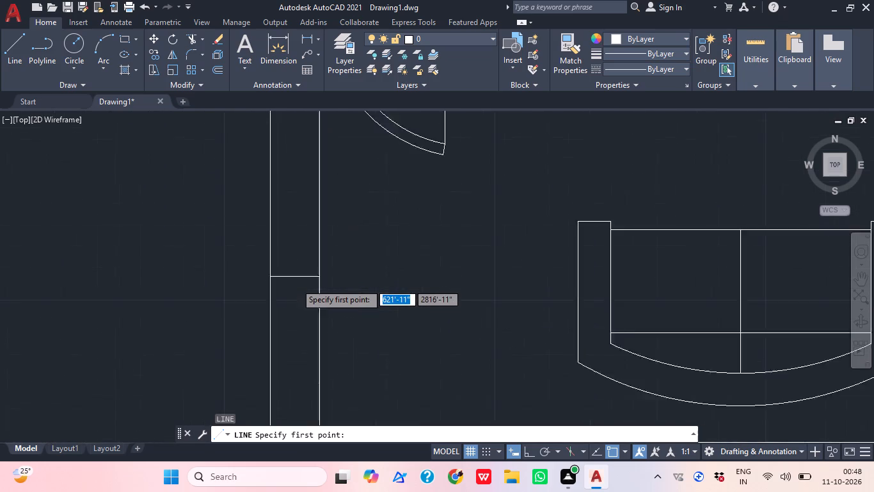
click(296, 272)
scroll(282, 224, down, 2)
middle_drag(282, 224, 260, 360)
scroll(268, 331, down, 1)
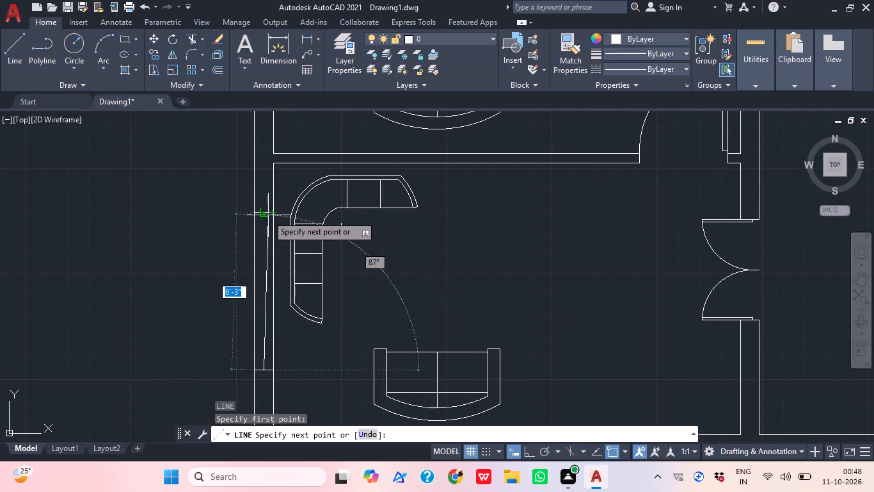
scroll(263, 215, up, 2)
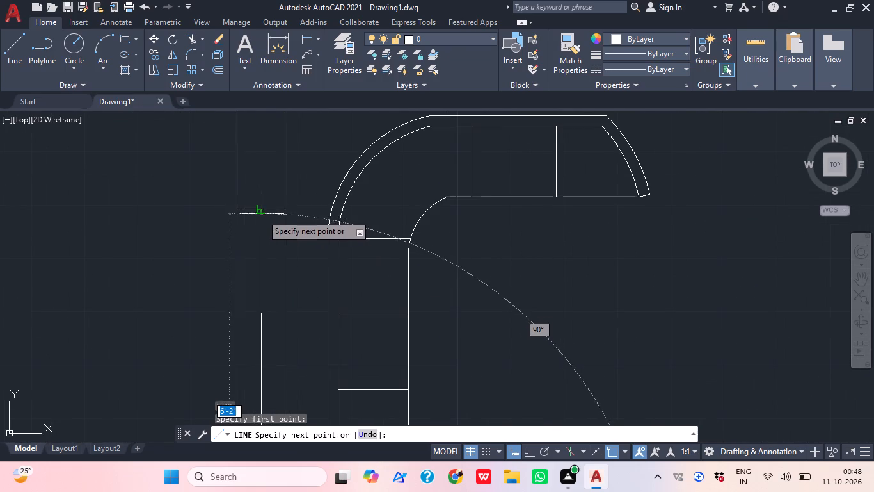
click(258, 209)
scroll(338, 225, down, 1)
middle_drag(338, 227, 332, 188)
key(Escape)
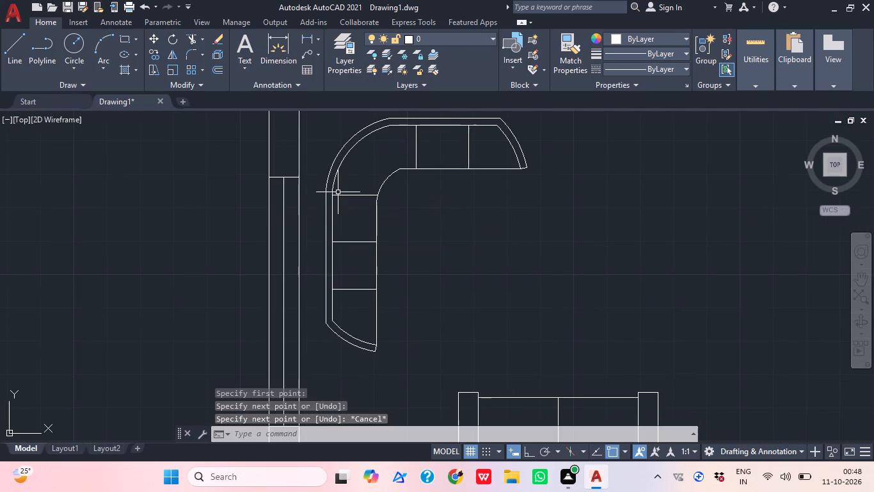
Offset the vertical centre line in the southwest room's west wall by 1" to both its east and west sides.
text(o)
key(space)
key(1)
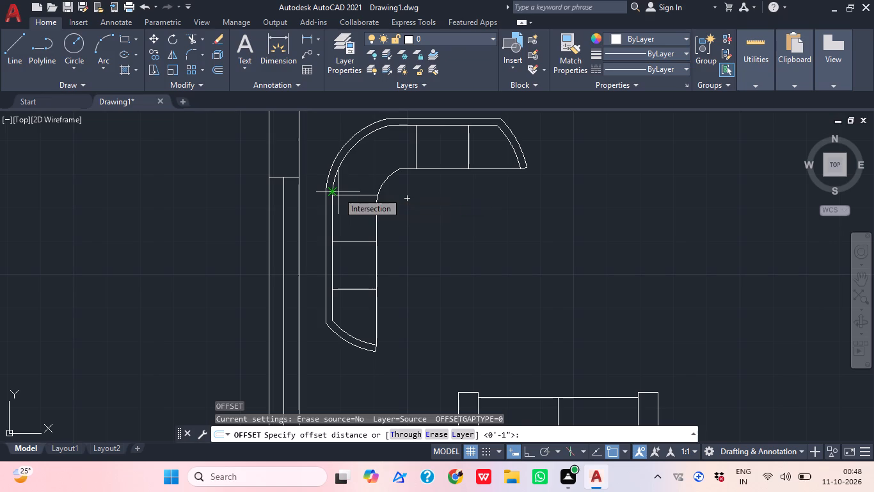
key(shift+quotedbl)
key(Return)
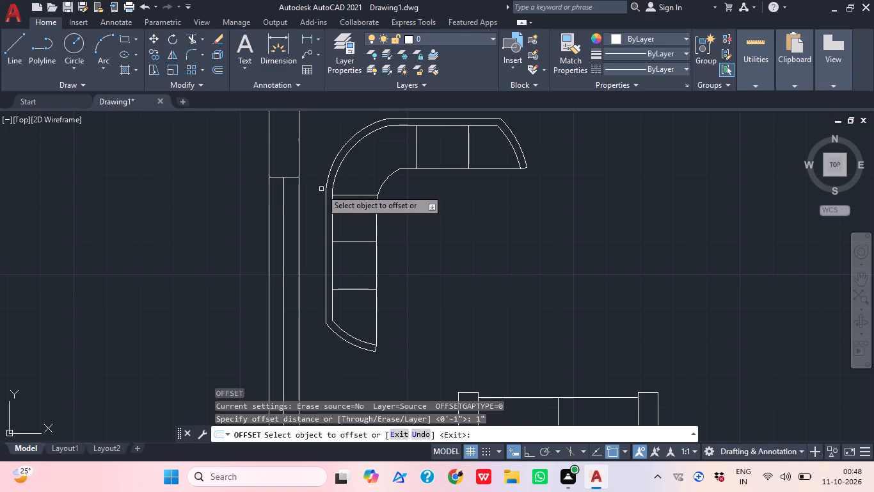
scroll(298, 268, up, 2)
click(259, 274)
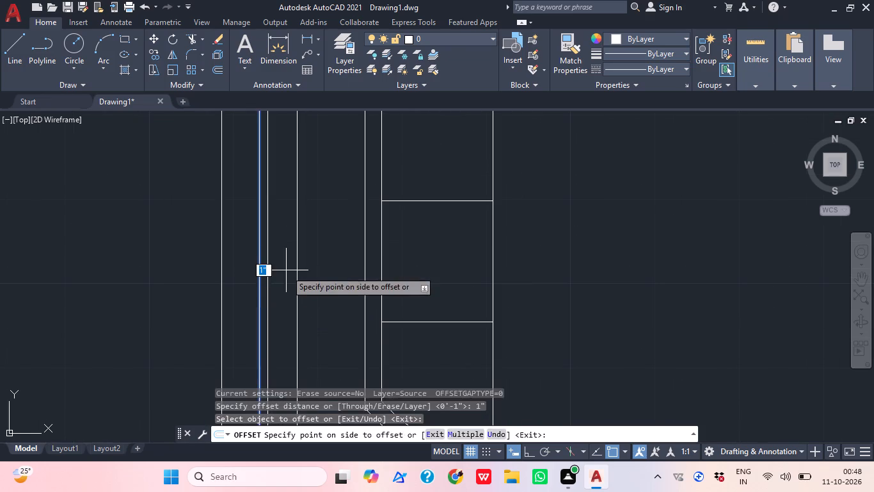
click(286, 270)
click(260, 268)
click(241, 266)
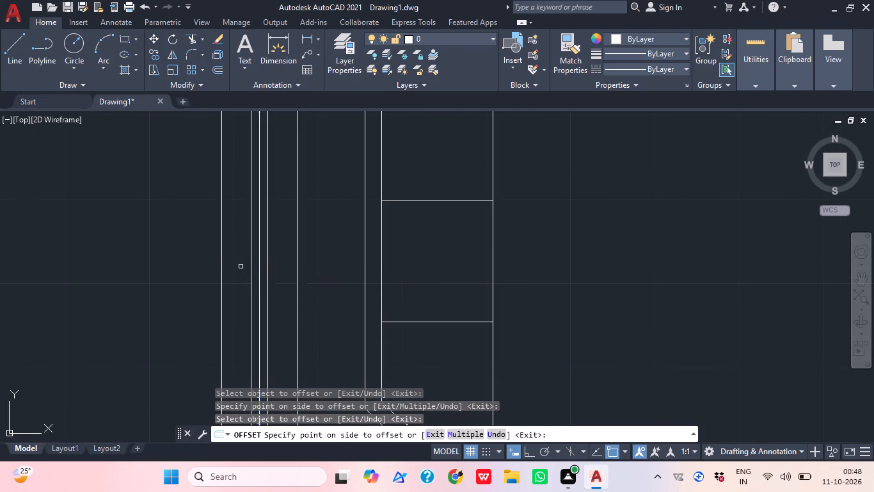
key(Escape)
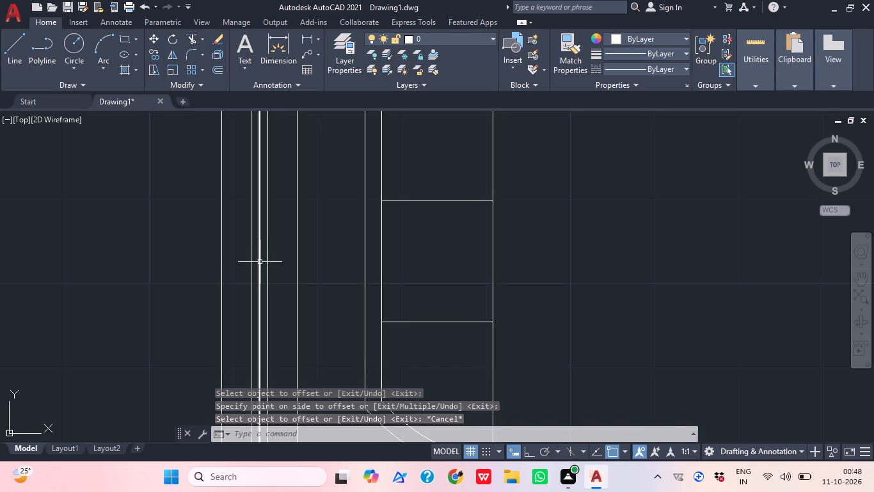
Delete the original centre line between the two offset lines in the southwest room's west wall window.
scroll(260, 262, up, 2)
click(260, 262)
click(246, 257)
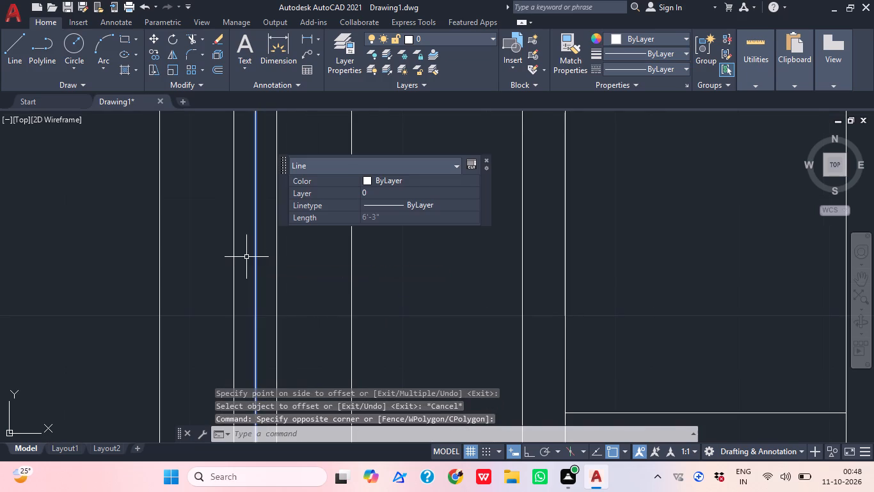
key(Delete)
Draw a vertical line across the southwest room's south wall, just east of the two-seat sofa's centre.
scroll(261, 259, down, 3)
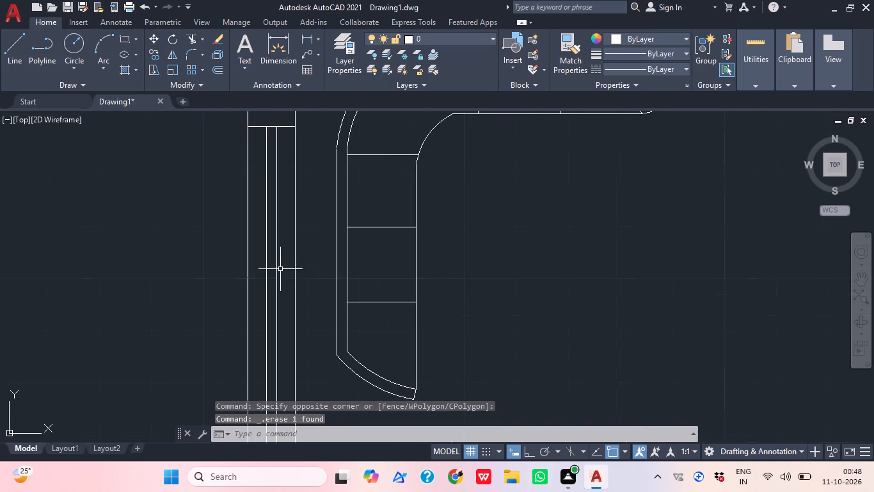
scroll(356, 318, down, 2)
middle_drag(390, 344, 250, 327)
scroll(320, 325, down, 1)
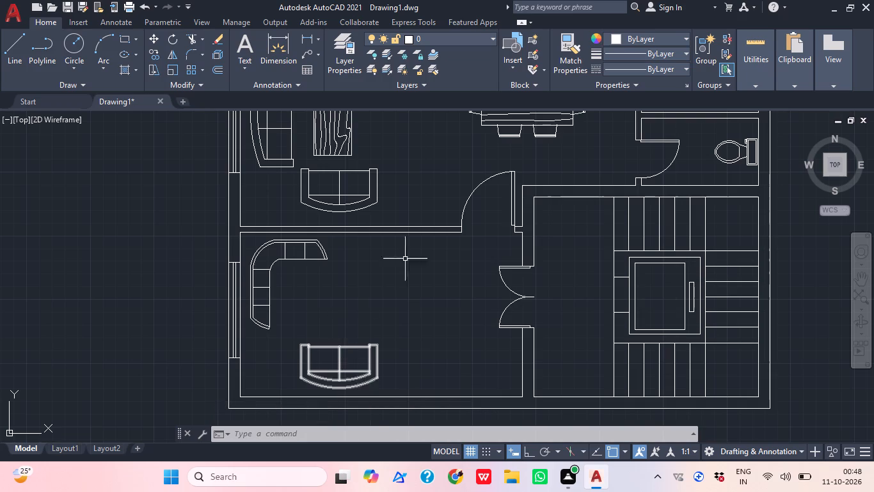
middle_drag(450, 304, 401, 250)
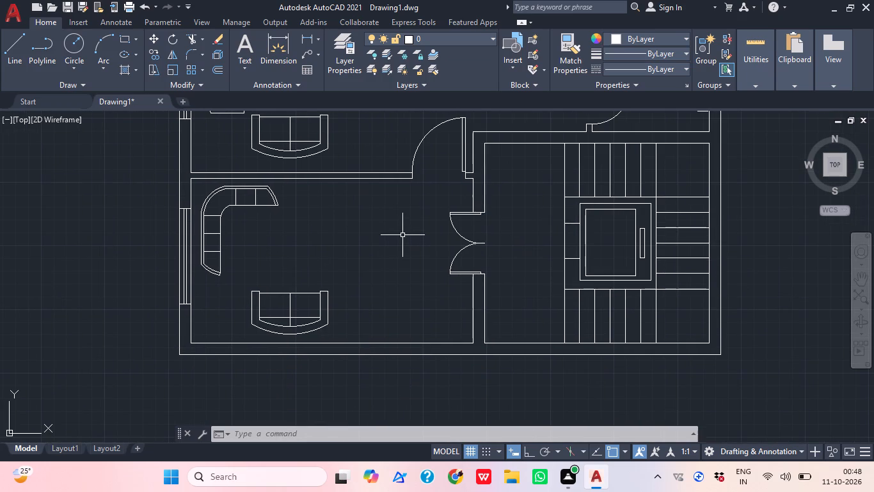
middle_drag(356, 302, 372, 261)
key(l)
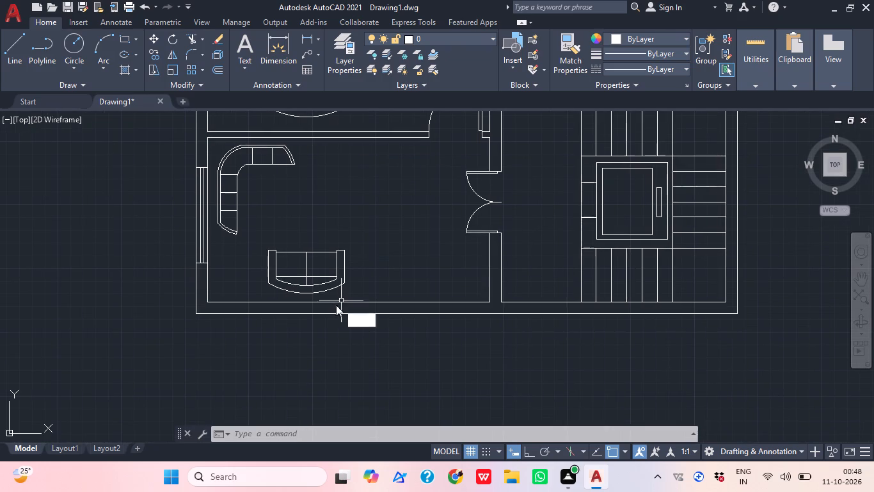
key(space)
middle_drag(327, 318, 326, 318)
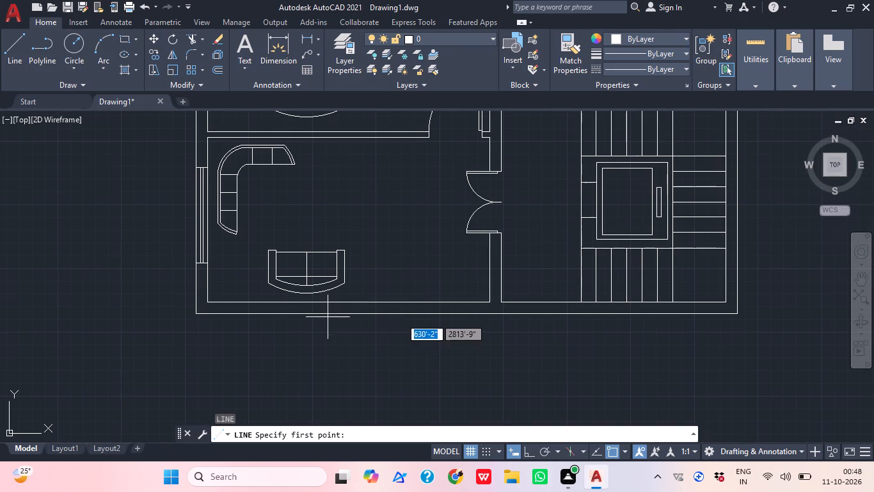
middle_drag(326, 318, 321, 315)
scroll(319, 306, up, 2)
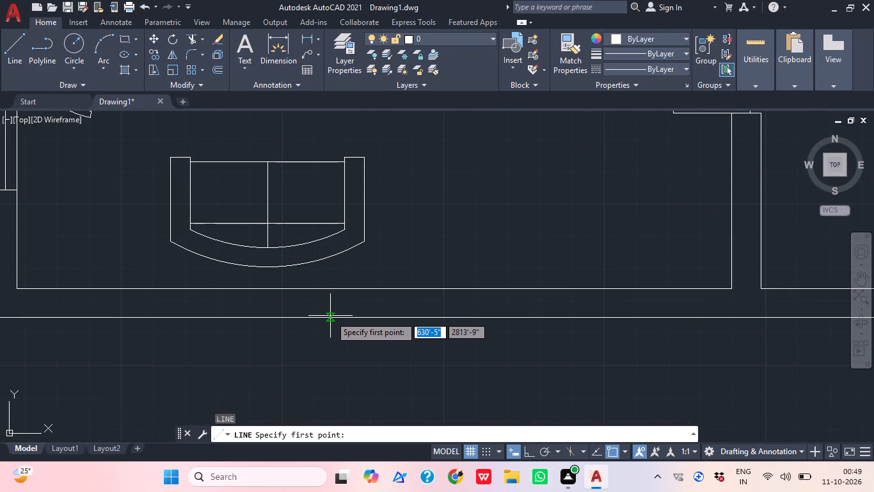
click(285, 320)
click(287, 292)
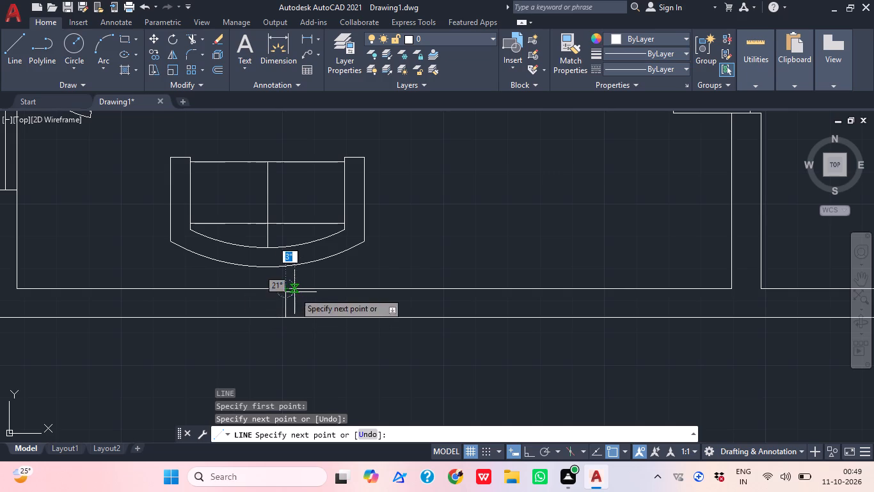
key(Escape)
Draw a second vertical line across the southwest room's south wall, east of the two-seat sofa.
text(l)
key(space)
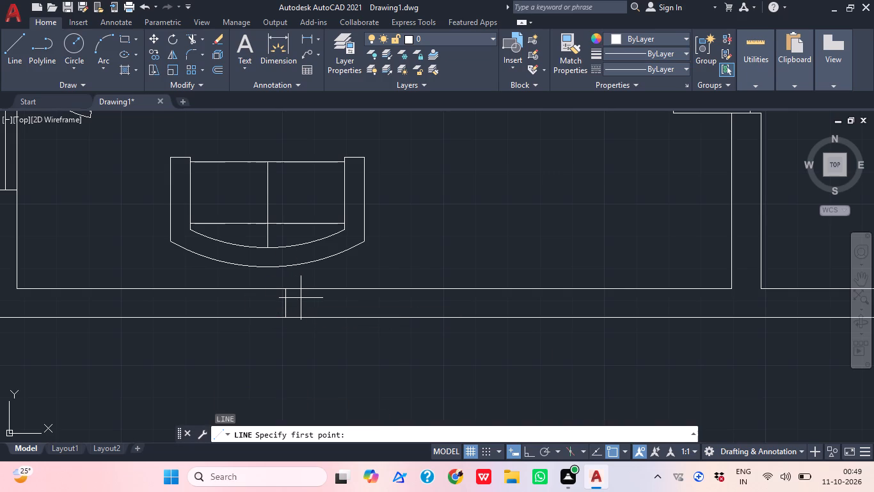
middle_drag(428, 326, 347, 336)
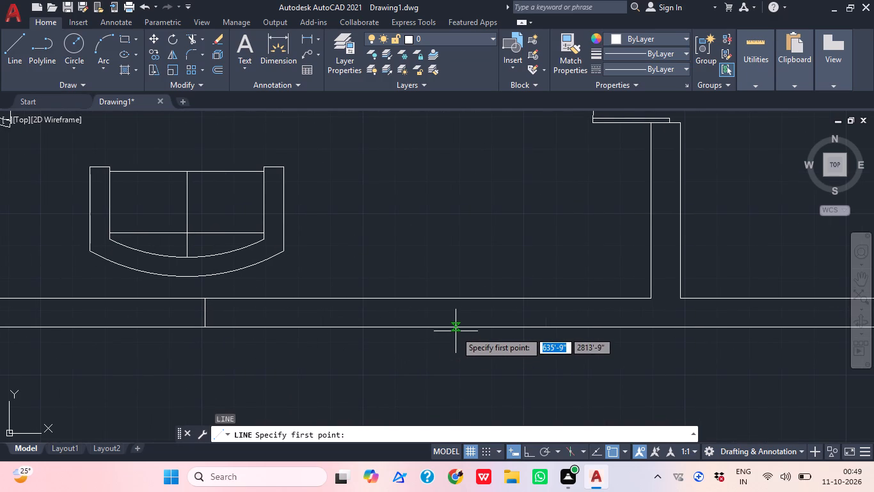
click(459, 330)
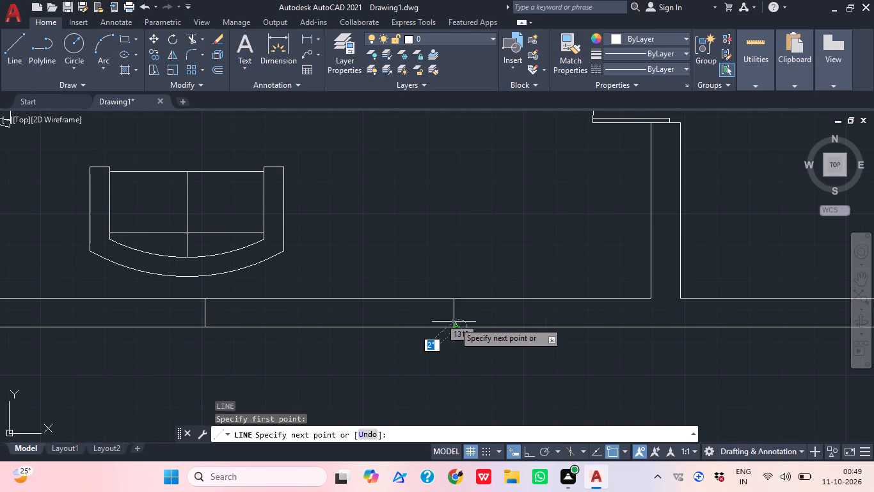
click(457, 302)
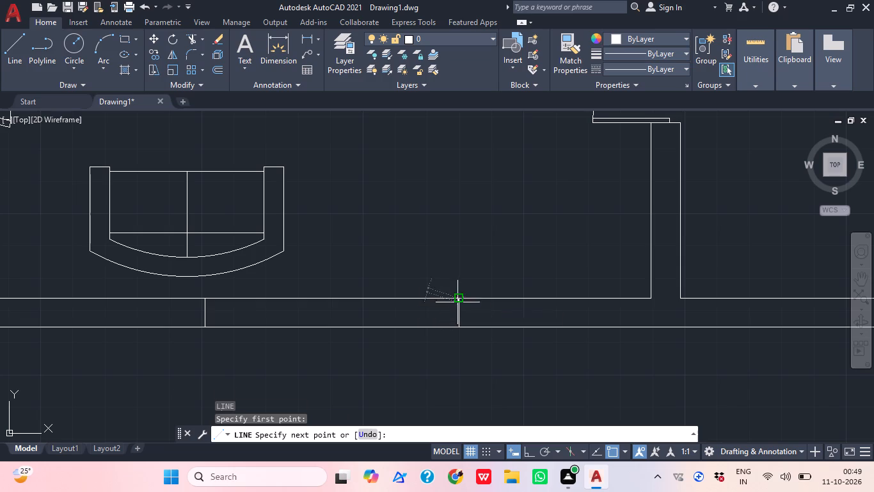
key(Escape)
Draw a horizontal centre line in the southwest room's south wall, joining the midpoints of the two vertical window lines.
text(l)
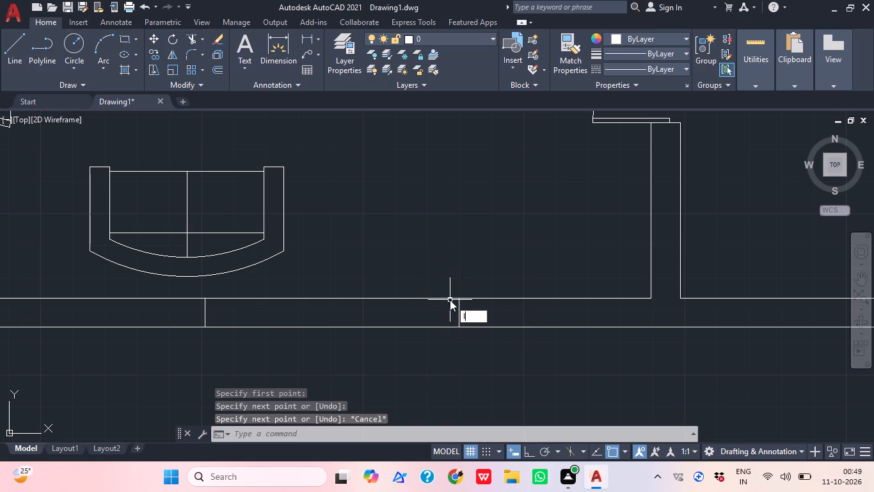
key(space)
click(205, 313)
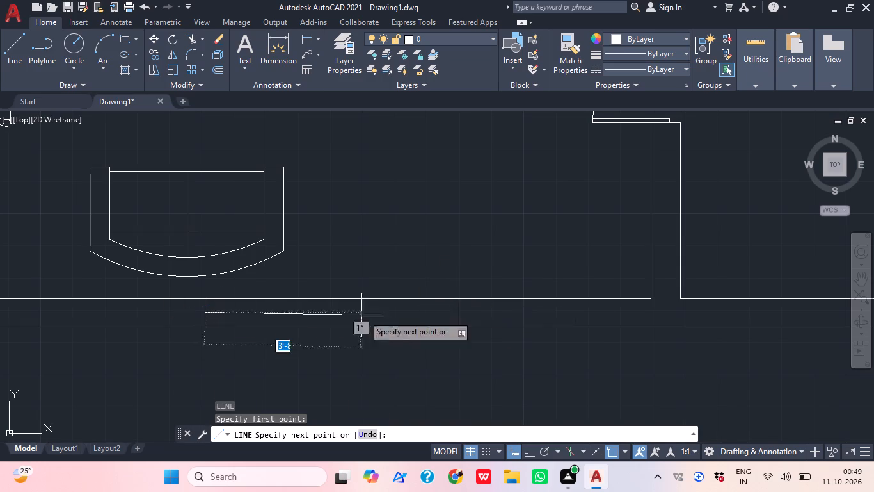
click(457, 314)
key(Escape)
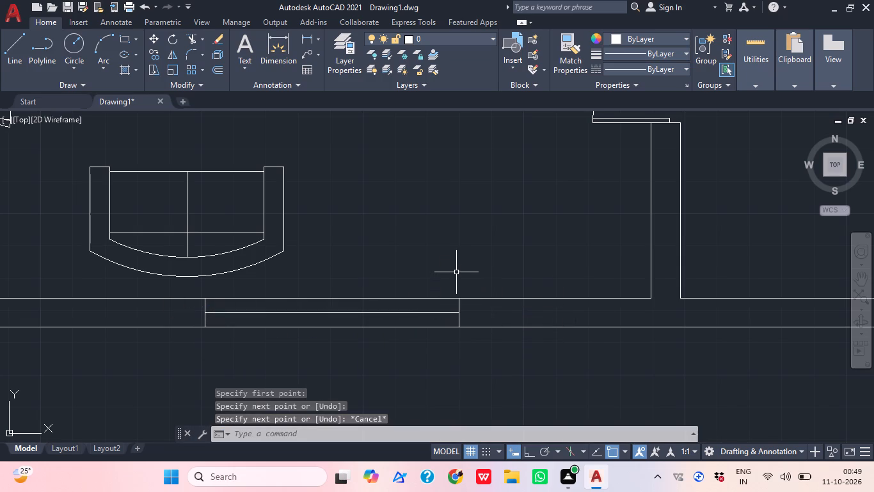
Offset the horizontal centre line in the southwest room's south wall by 1" to both its north and south sides.
text(o)
key(space)
key(1)
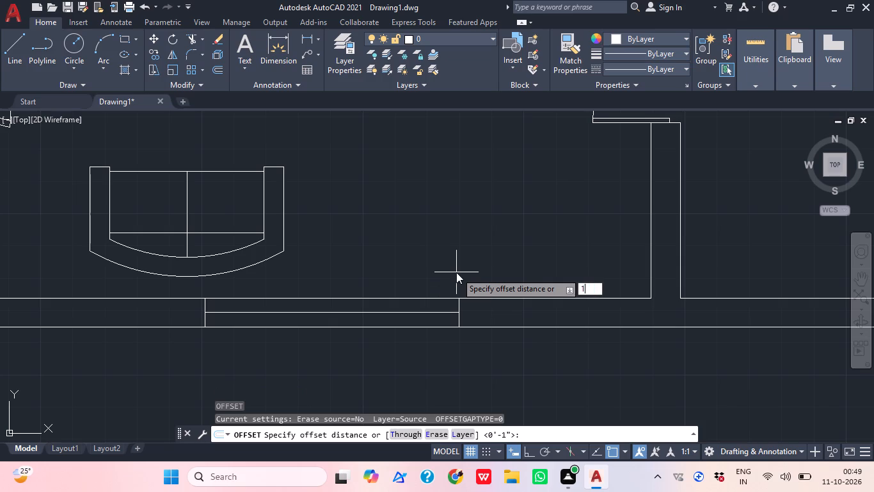
key(shift+quotedbl)
key(Return)
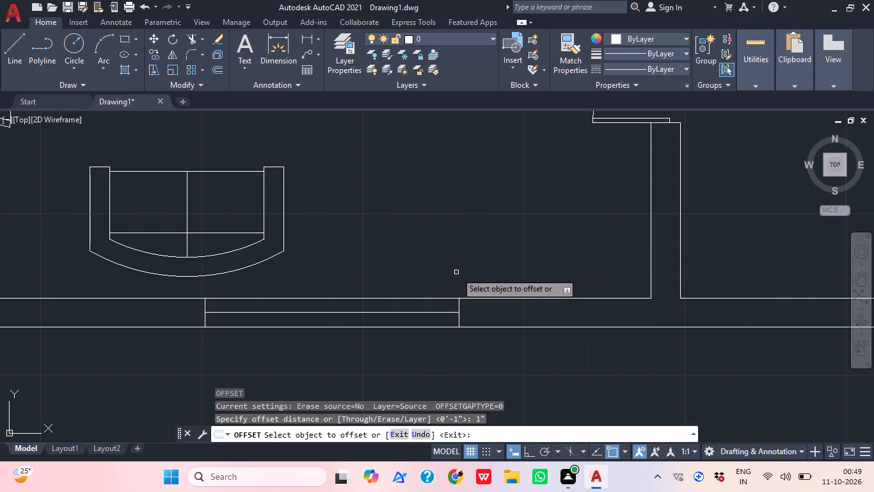
scroll(372, 327, up, 2)
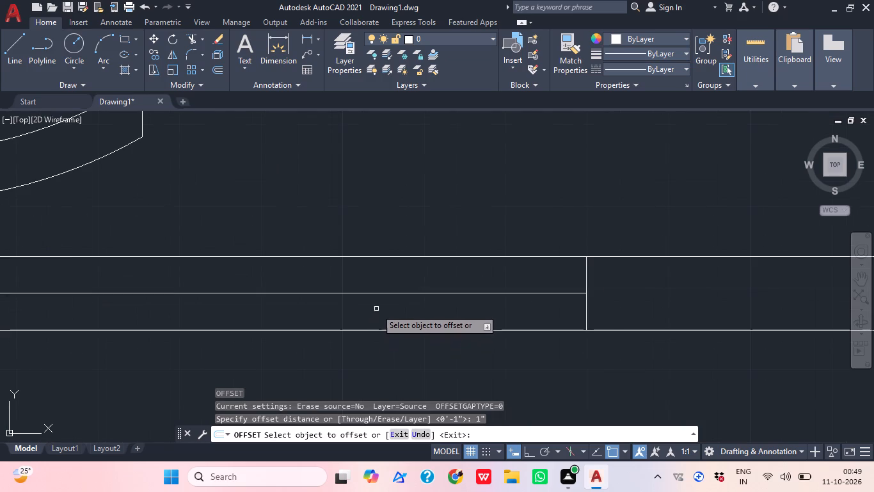
click(386, 293)
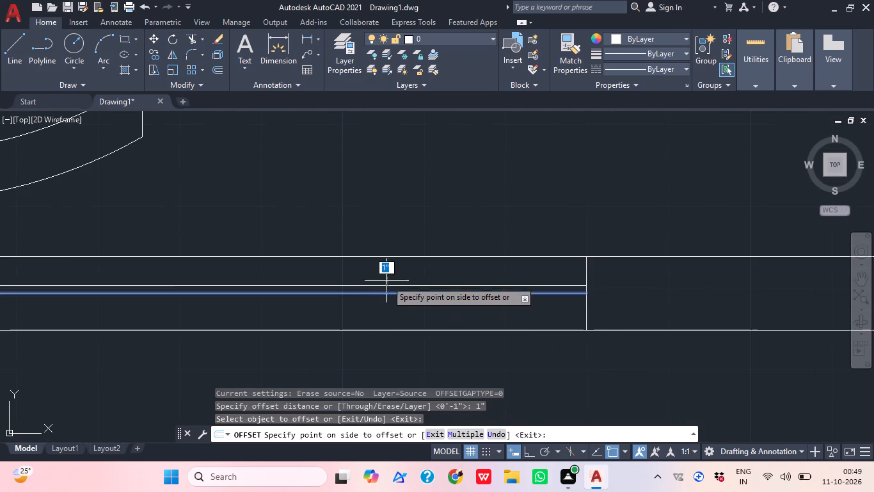
click(386, 281)
click(386, 295)
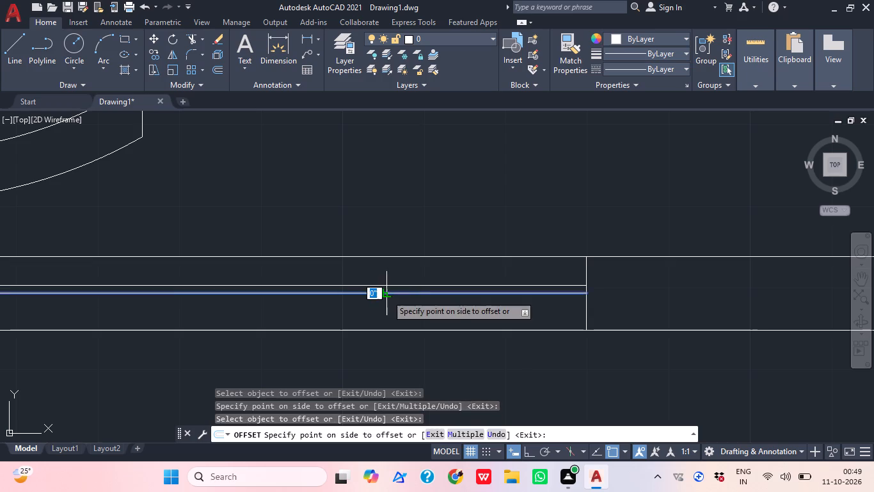
click(384, 301)
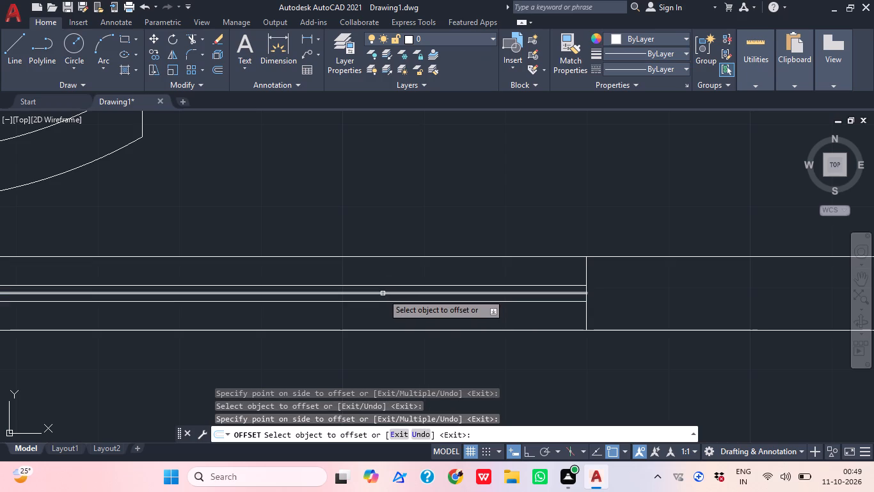
key(Escape)
Delete the original centre line between the two offset lines in the southwest room's south wall window.
click(383, 293)
key(Delete)
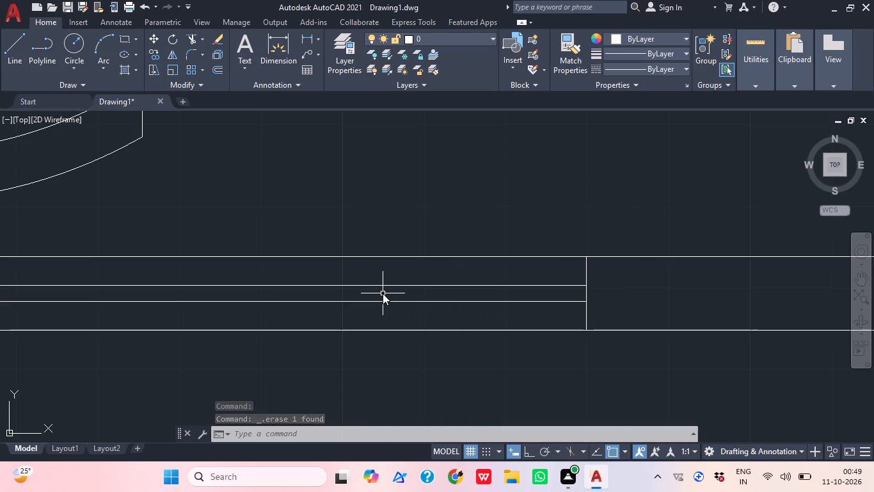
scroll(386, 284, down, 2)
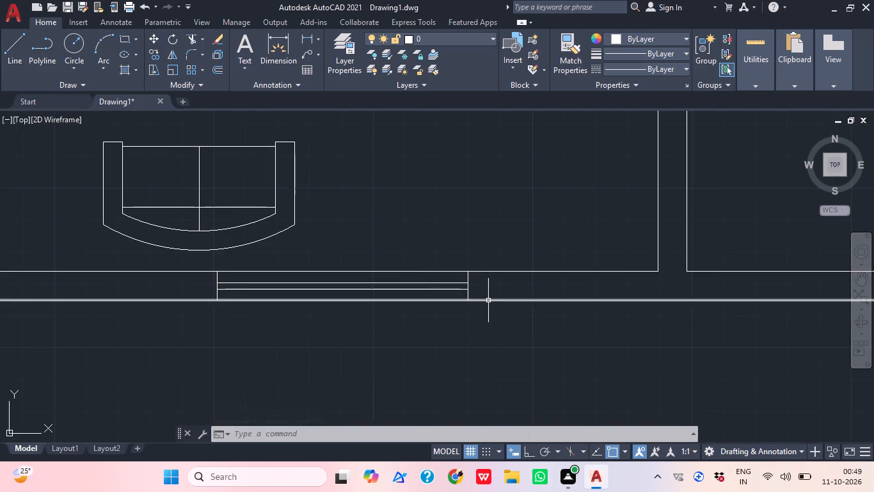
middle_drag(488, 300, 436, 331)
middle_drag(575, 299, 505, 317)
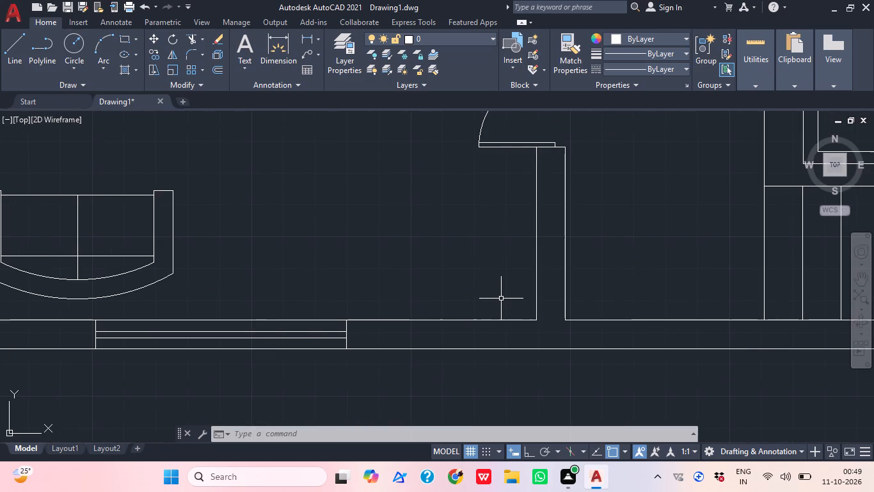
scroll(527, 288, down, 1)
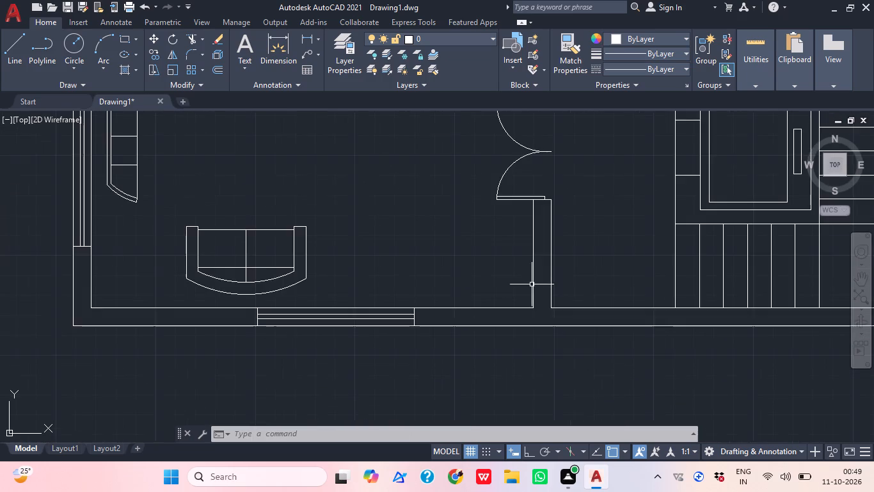
Move the appliance block beside the kitchen's south wall straight east with Ortho on, away from the west wall and towards the door.
middle_drag(569, 286, 569, 306)
scroll(569, 303, down, 1)
scroll(498, 317, down, 1)
middle_drag(498, 320, 503, 359)
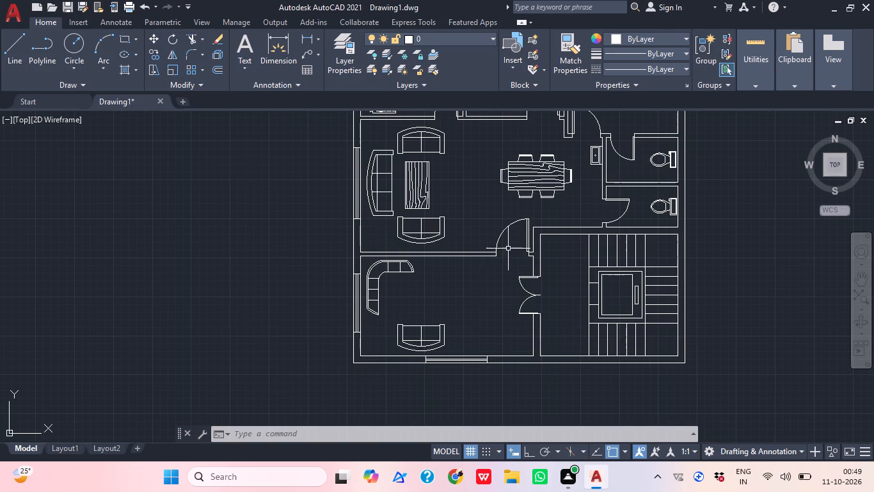
middle_drag(493, 283, 439, 341)
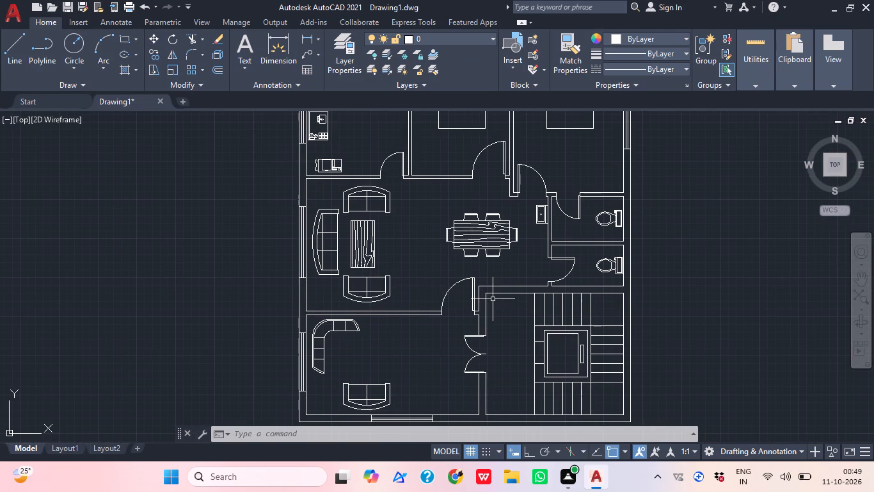
middle_drag(504, 288, 452, 348)
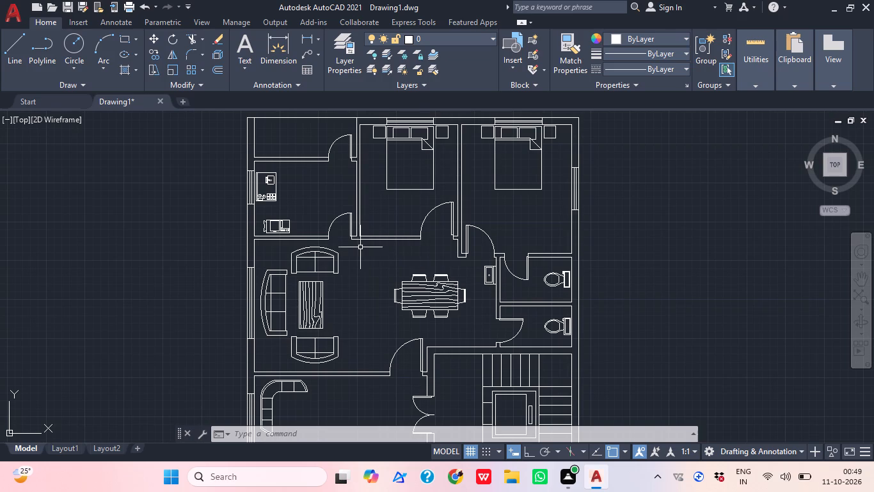
middle_drag(349, 245, 346, 288)
scroll(346, 281, down, 1)
scroll(346, 288, up, 1)
scroll(271, 261, up, 2)
drag(306, 295, 300, 288)
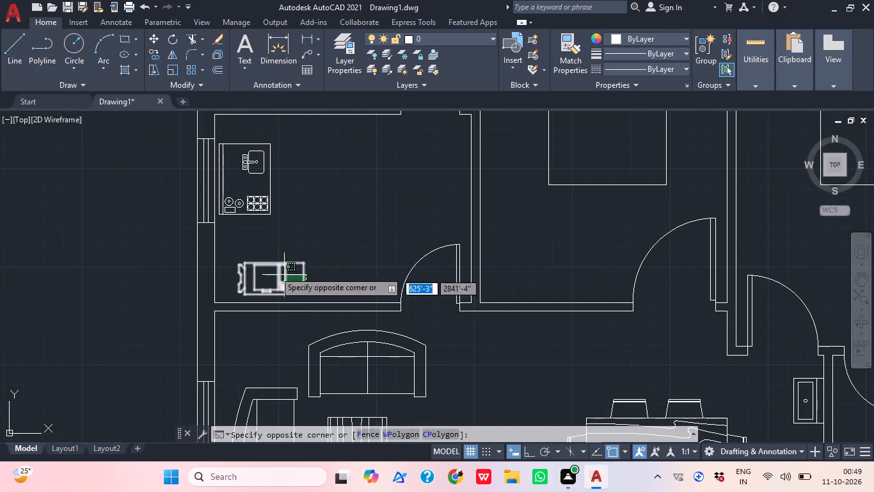
click(256, 260)
text(m)
key(space)
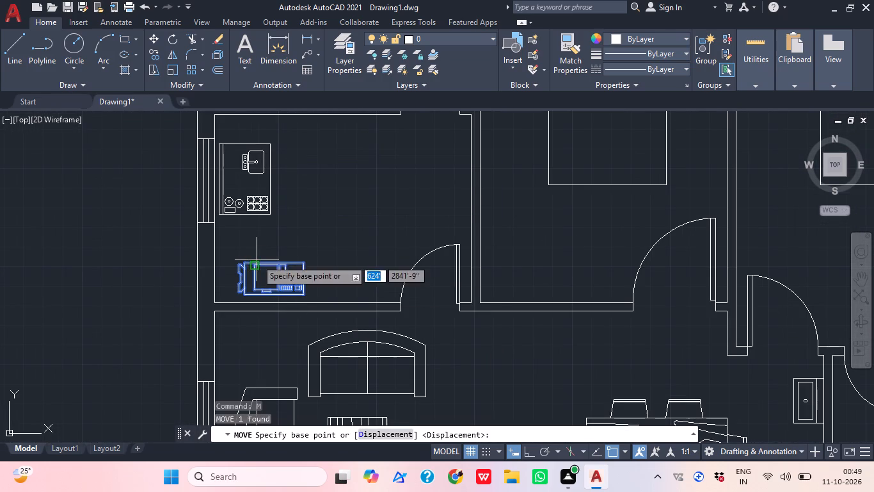
click(290, 273)
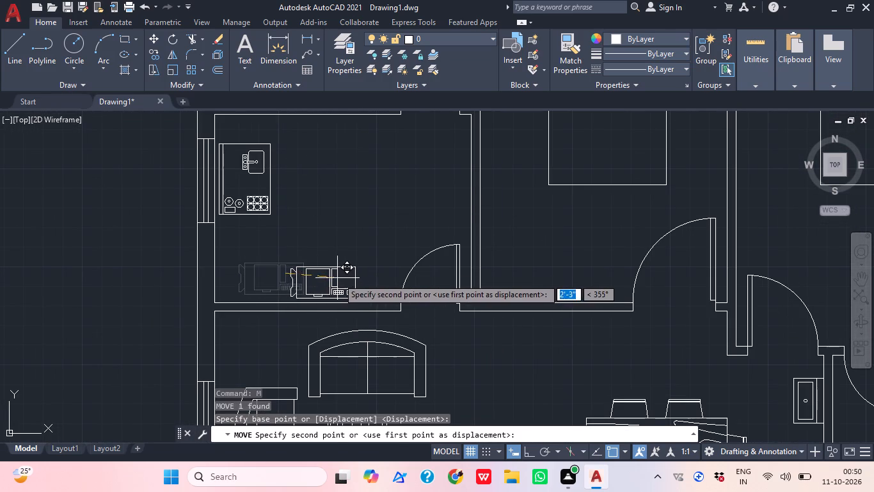
click(528, 445)
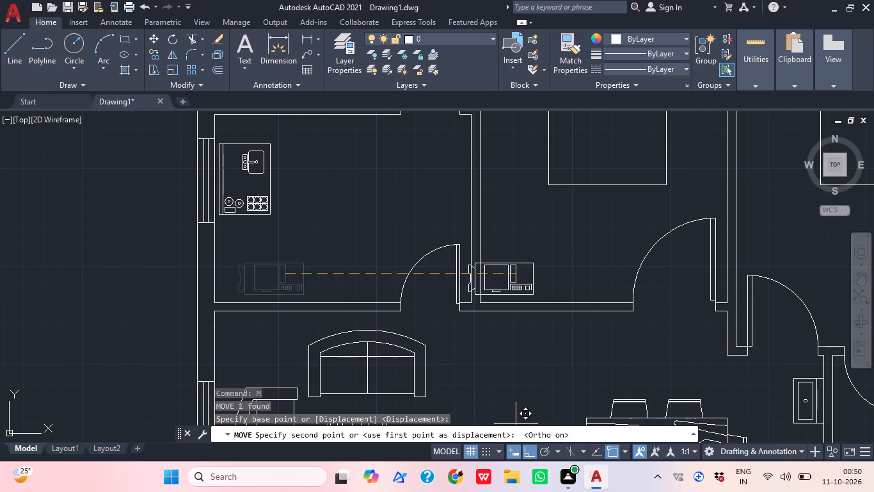
click(343, 256)
Draw a horizontal line across the east outer wall of the upper bathroom, just north of the toilet tank.
scroll(457, 283, down, 3)
middle_drag(530, 284, 403, 266)
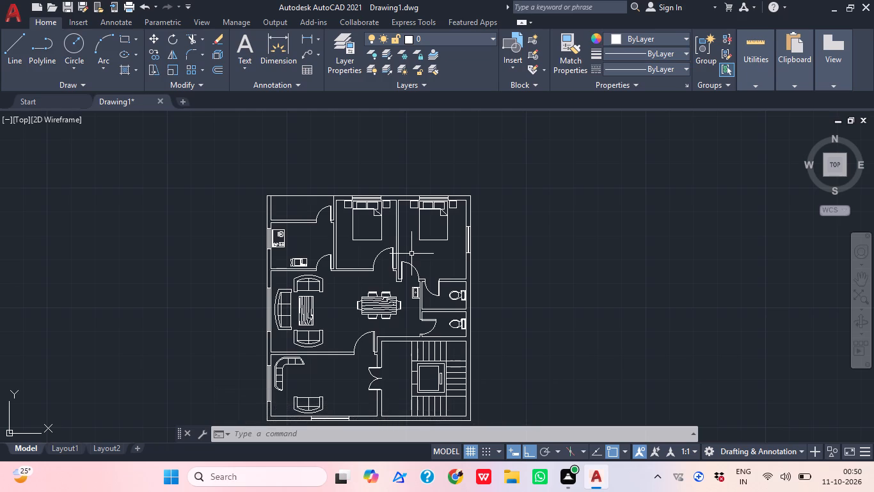
scroll(479, 300, up, 2)
middle_drag(453, 331, 440, 322)
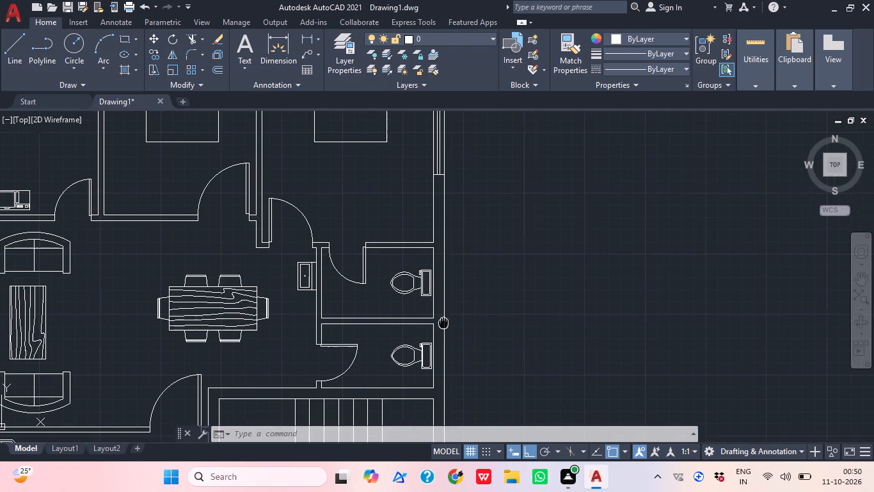
middle_drag(440, 322, 435, 320)
text(l)
key(space)
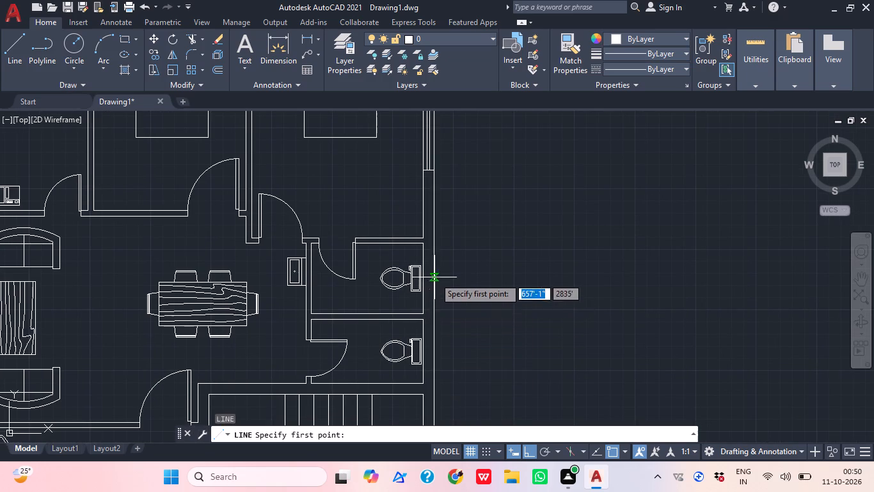
scroll(434, 277, up, 2)
click(401, 238)
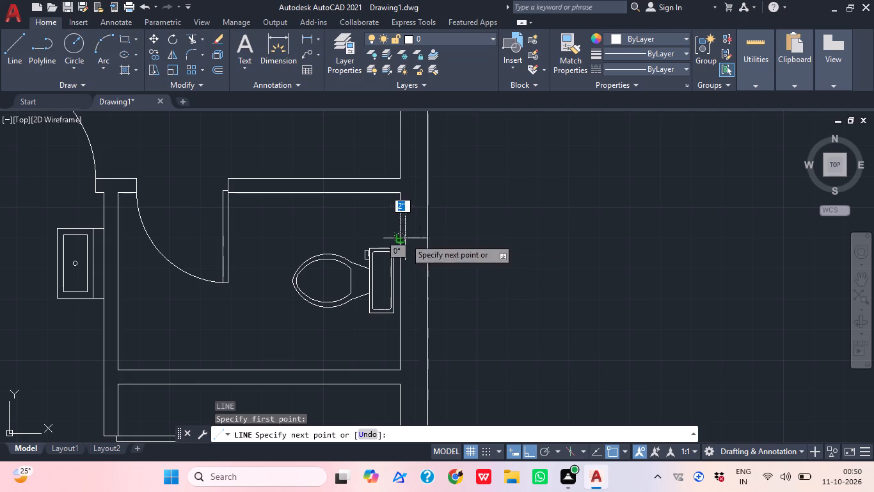
click(425, 236)
key(Escape)
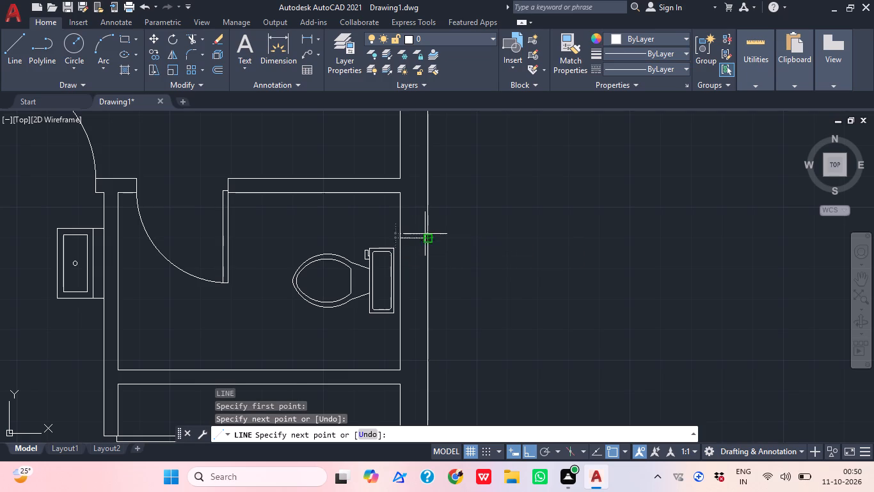
Draw a second horizontal line across the upper bathroom's east wall, south of the toilet tank and about 2'-3" from the first.
text(l)
key(space)
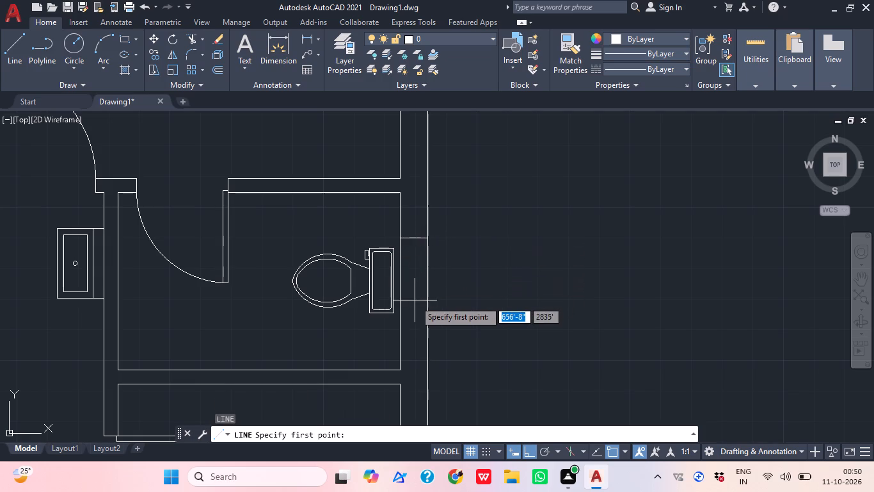
scroll(413, 300, up, 2)
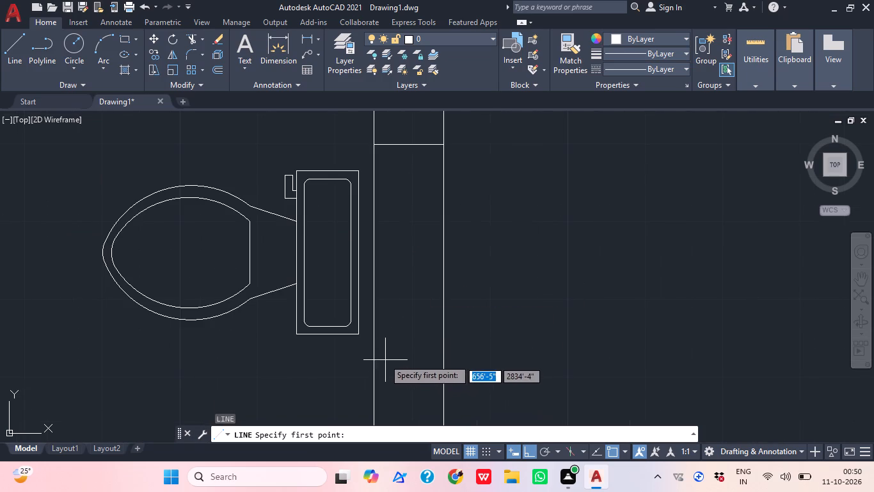
click(376, 353)
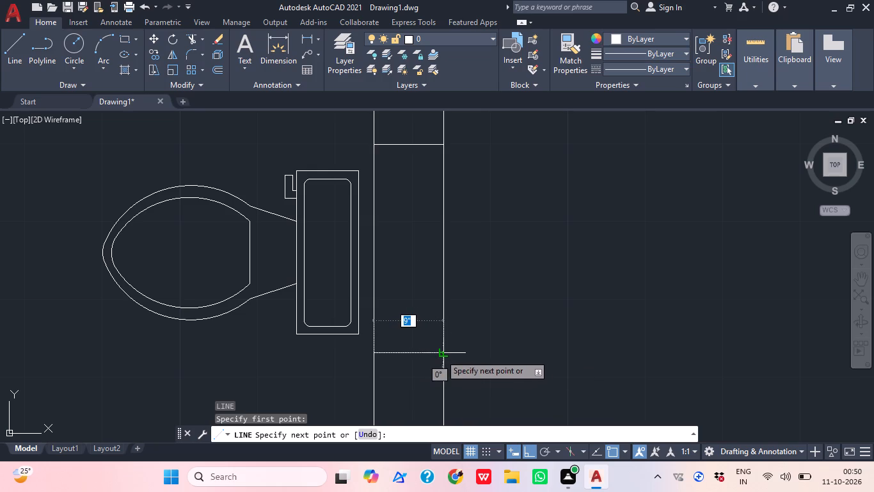
click(440, 354)
key(Escape)
Draw a vertical centre line in the upper bathroom's east wall, joining the midpoints of the two horizontal window lines.
key(l)
key(space)
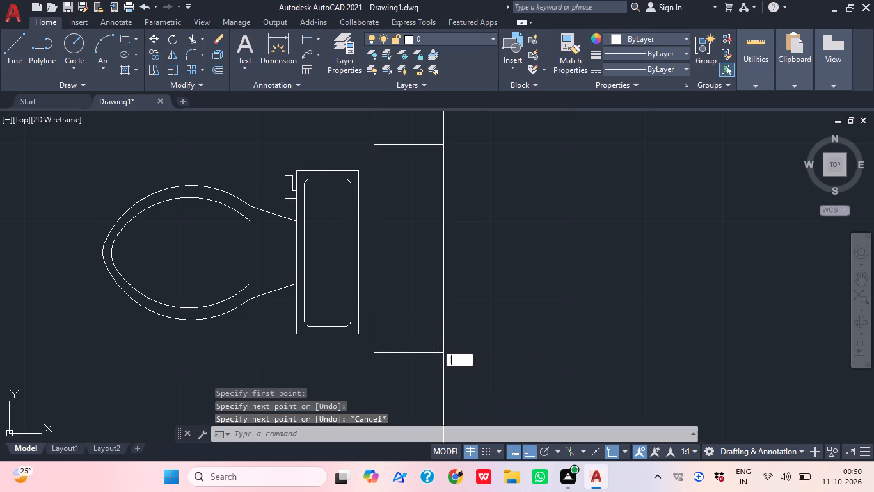
click(413, 351)
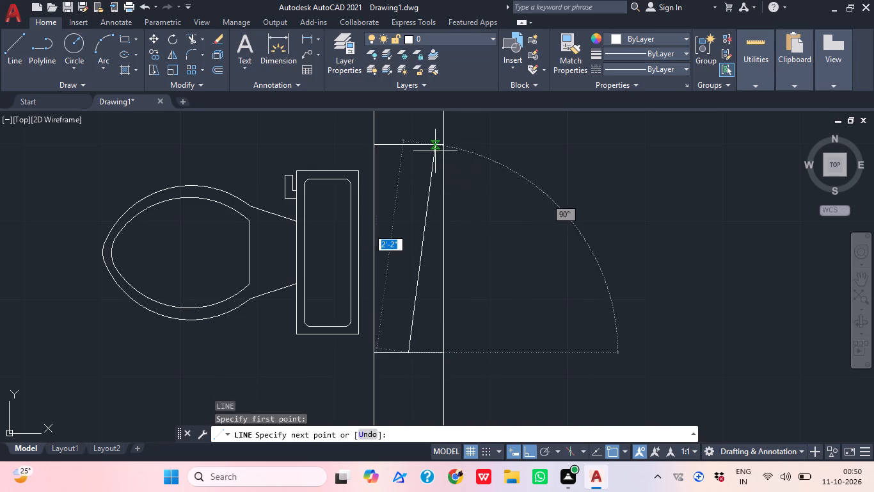
click(408, 149)
key(Escape)
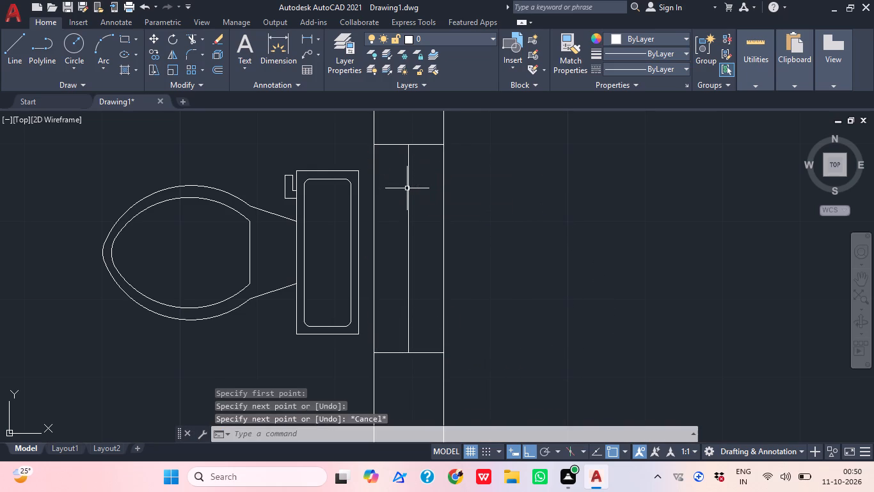
Offset the vertical centre line in the upper bathroom's east wall by 1" to both its east and west sides.
key(o)
key(Return)
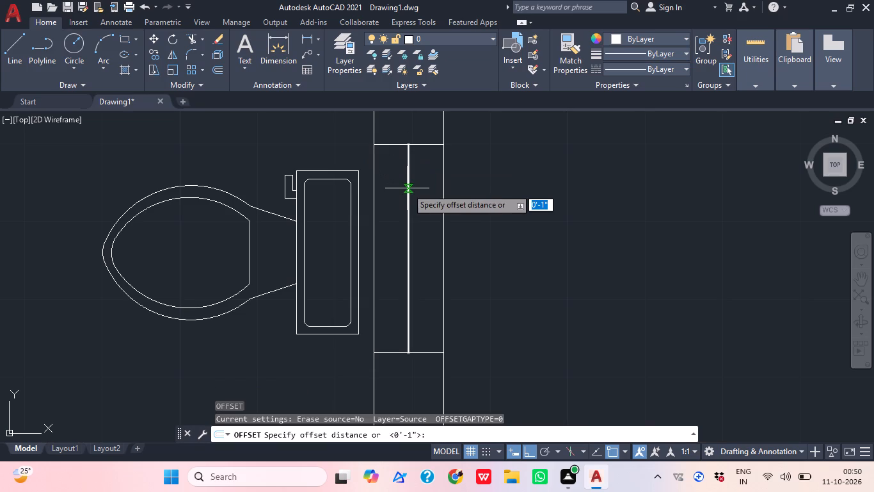
text(1")
key(Return)
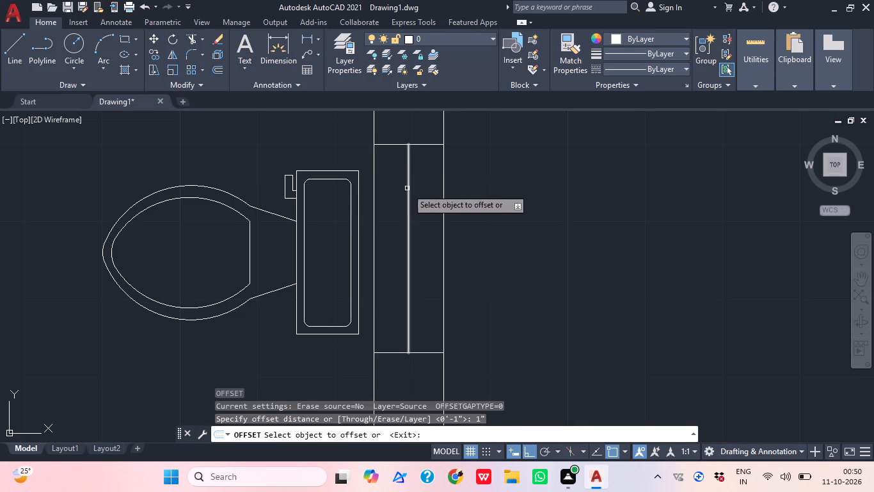
scroll(406, 192, up, 1)
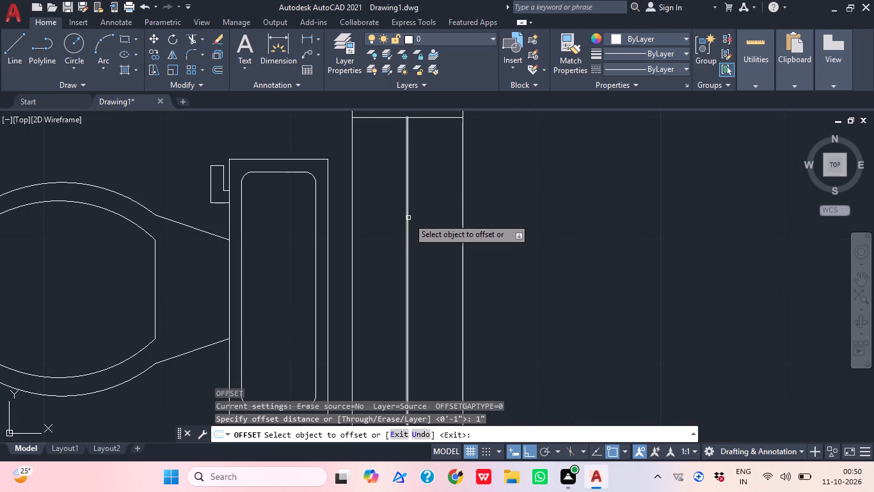
click(406, 220)
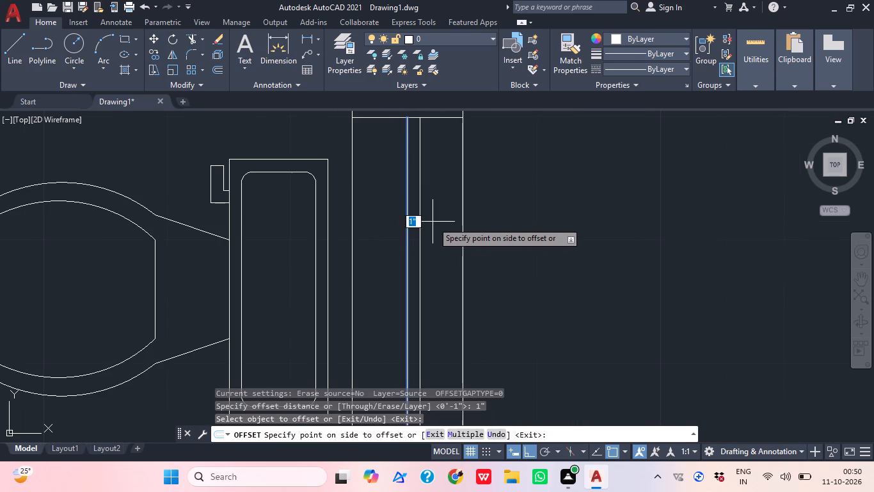
click(429, 222)
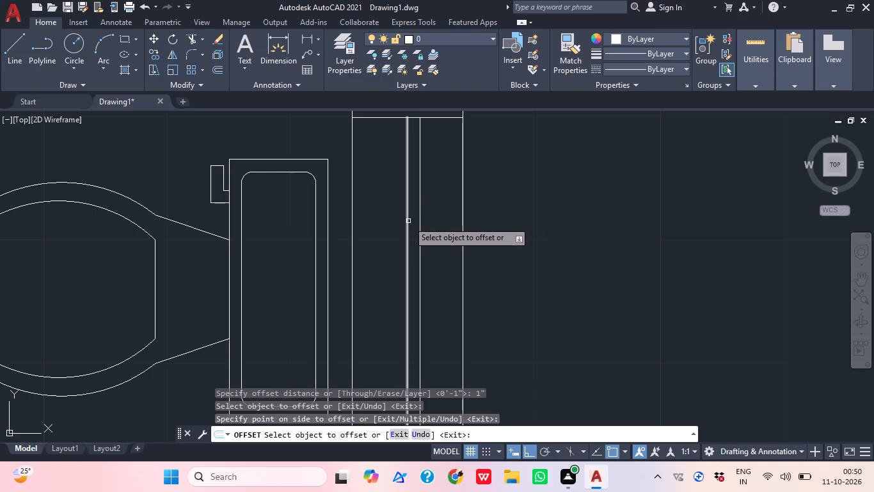
scroll(408, 221, up, 2)
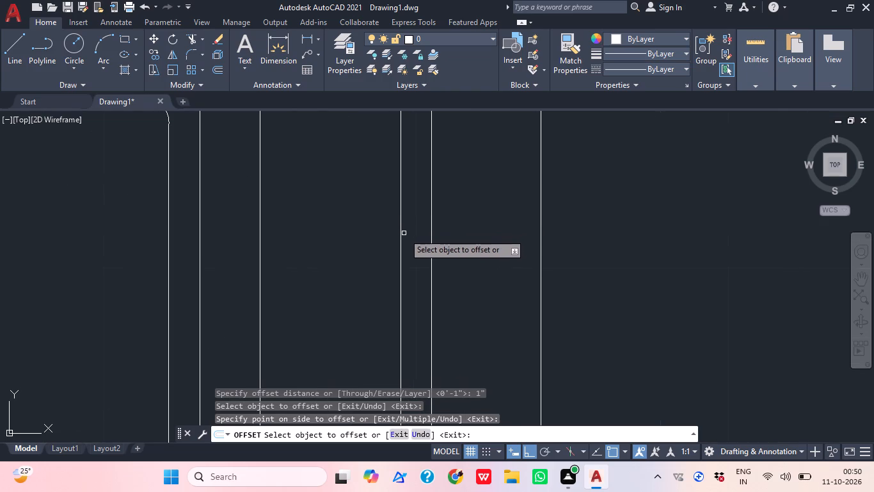
click(398, 232)
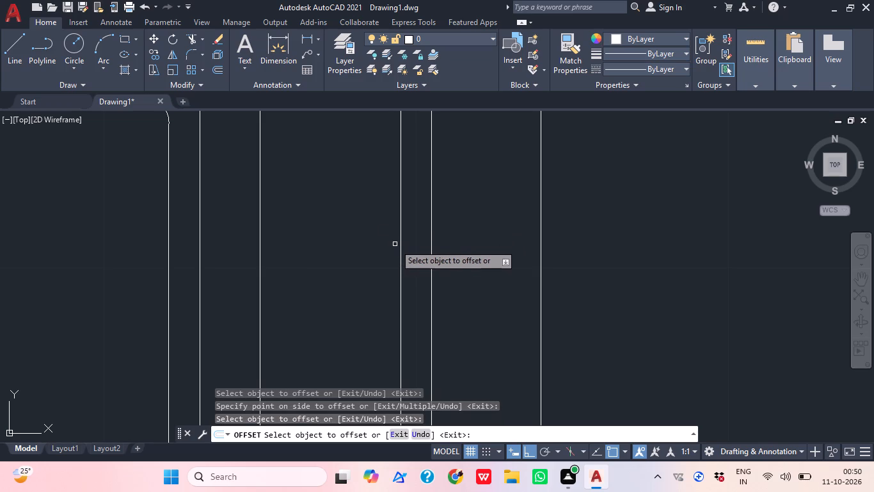
click(399, 243)
click(333, 246)
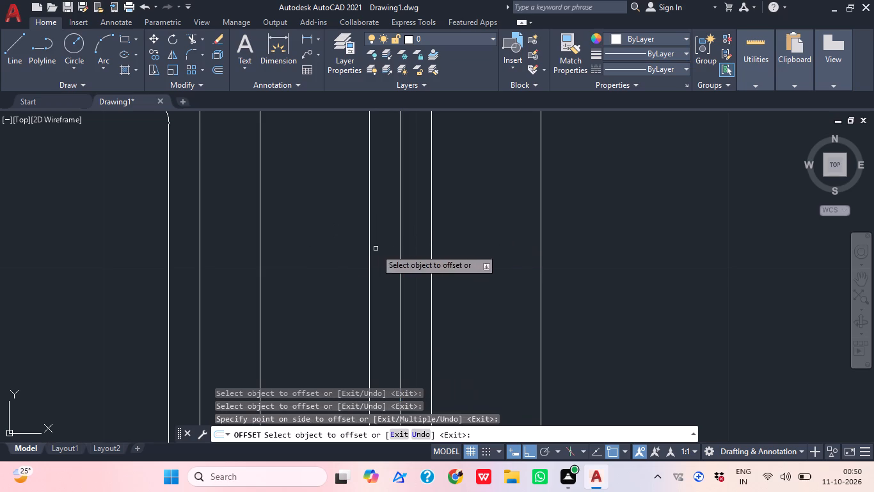
key(Escape)
Delete the original centre line between the two offset lines in the upper bathroom's window.
click(424, 266)
click(393, 252)
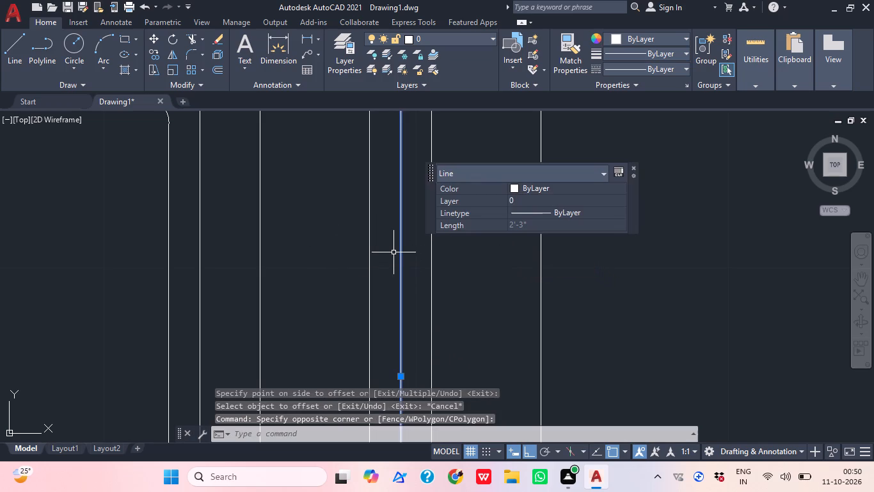
key(Delete)
Copy the upper bathroom's four window lines about 4'-11" south into the lower bathroom's east wall, beside its toilet tank.
scroll(378, 195, down, 3)
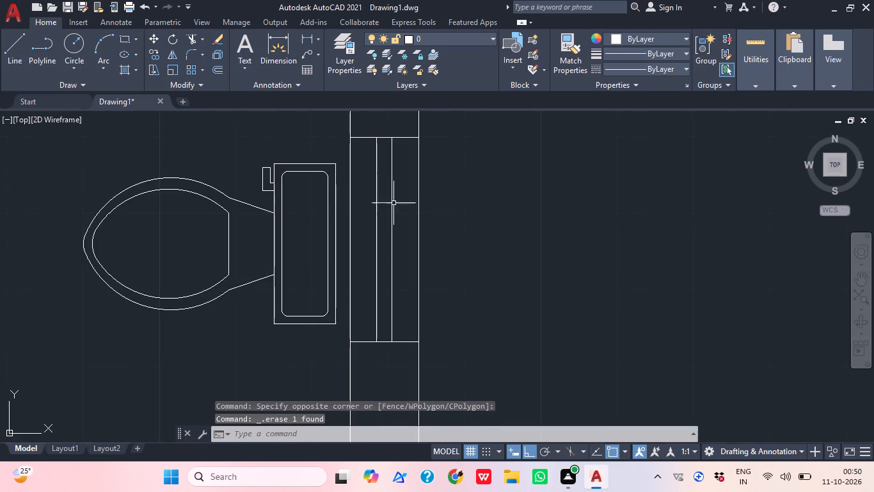
scroll(392, 290, down, 1)
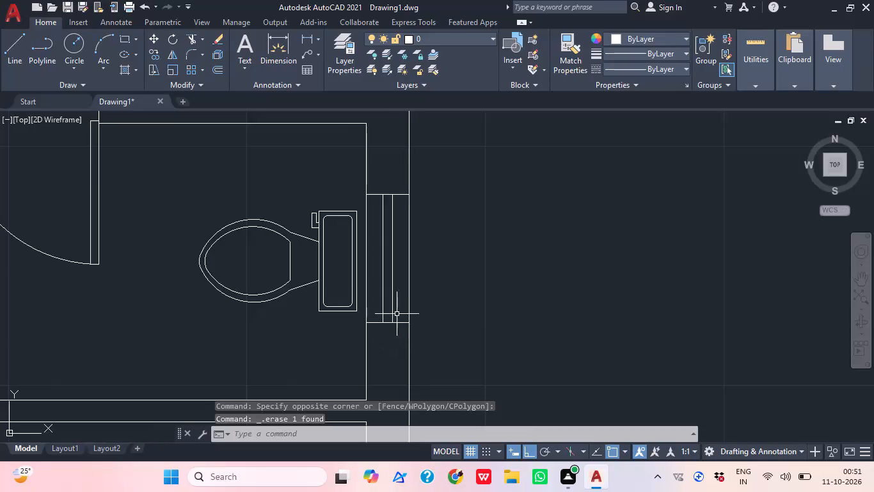
click(397, 314)
click(378, 184)
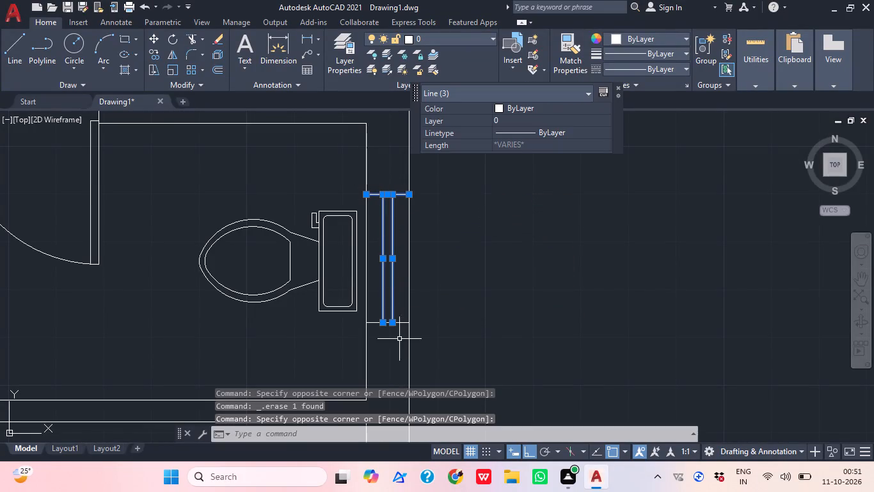
click(394, 331)
click(376, 313)
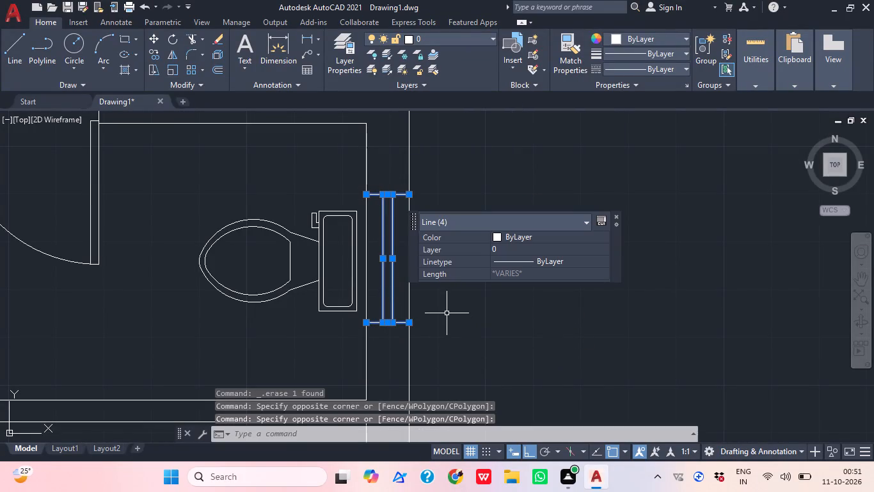
text(co)
key(space)
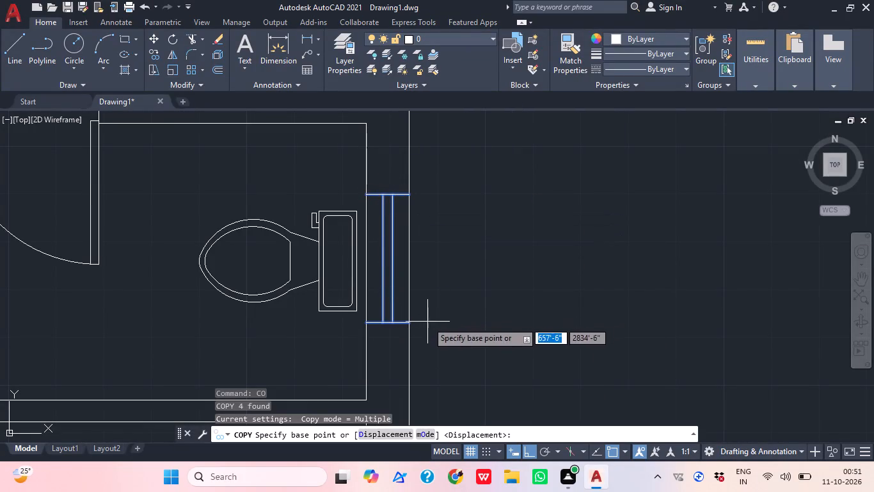
scroll(403, 302, down, 2)
click(398, 308)
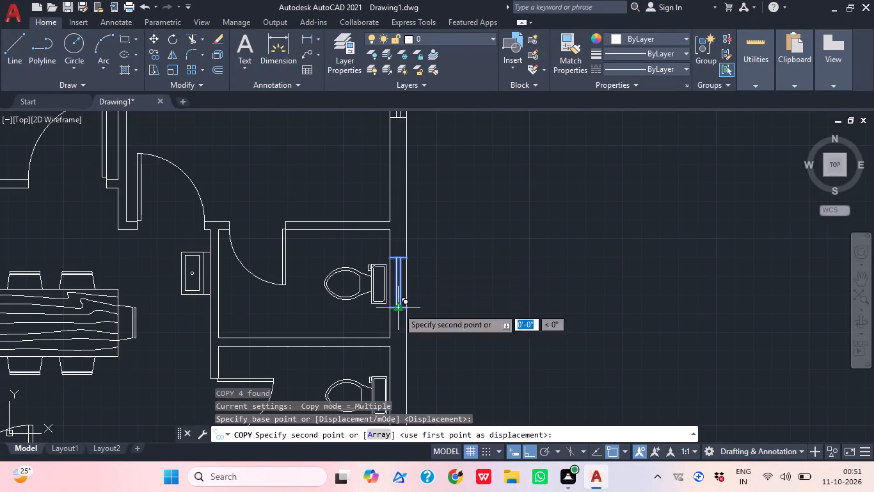
middle_drag(395, 379, 393, 314)
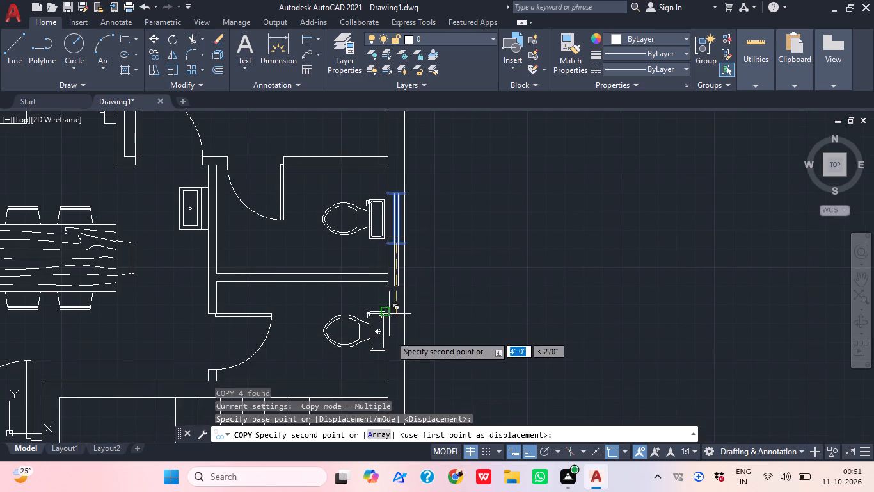
scroll(390, 335, up, 1)
middle_drag(398, 384, 399, 346)
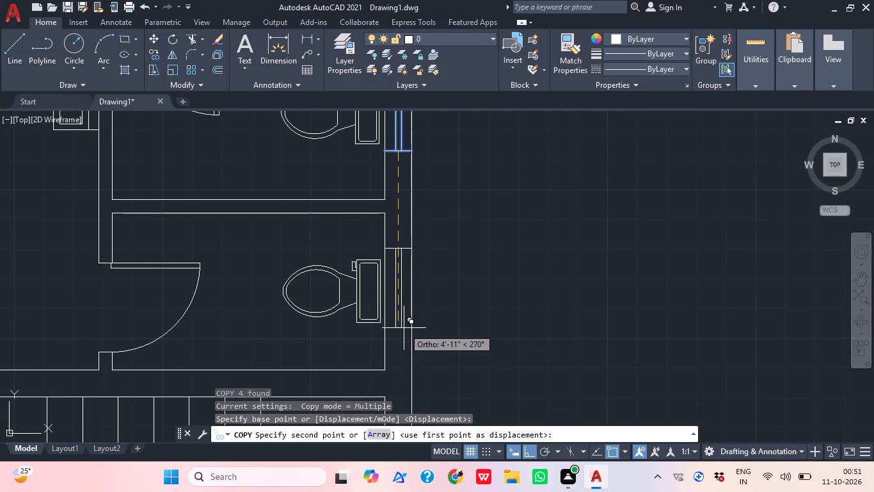
click(404, 328)
key(Escape)
scroll(441, 239, down, 1)
middle_click(440, 268)
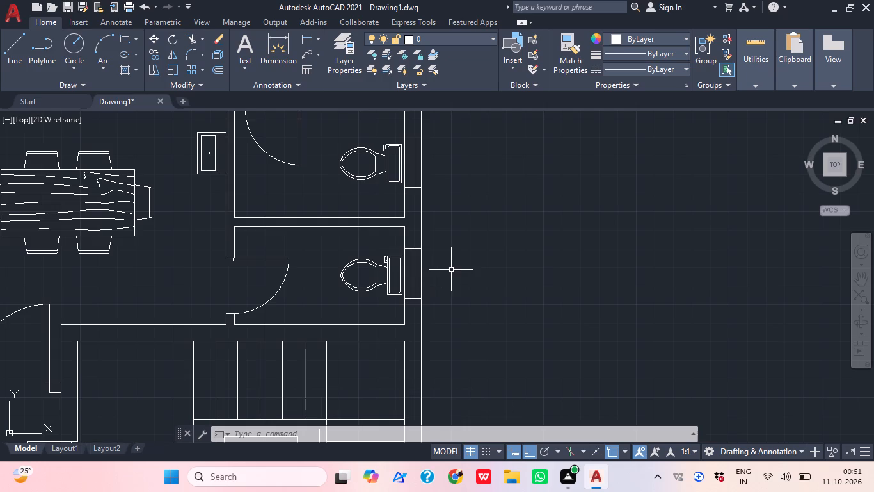
middle_drag(467, 285, 470, 295)
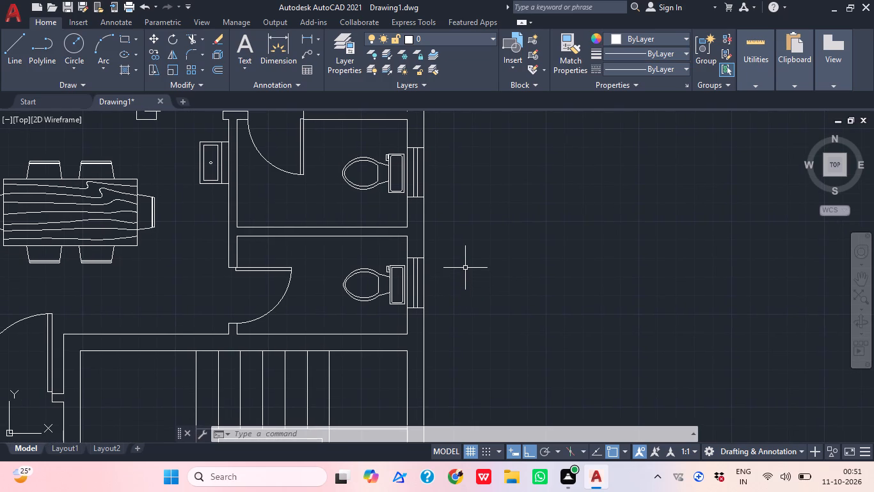
Draw a horizontal section line about 46'-1" long through the kitchen and bedrooms past both outer walls, turning north about 3'-4" at its east end.
scroll(465, 268, down, 2)
middle_drag(470, 245, 474, 315)
middle_drag(347, 268, 399, 281)
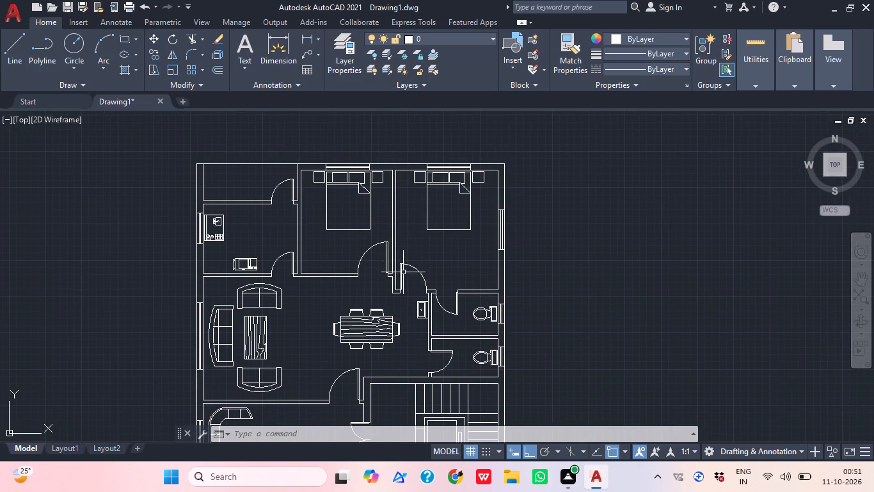
text(l)
key(space)
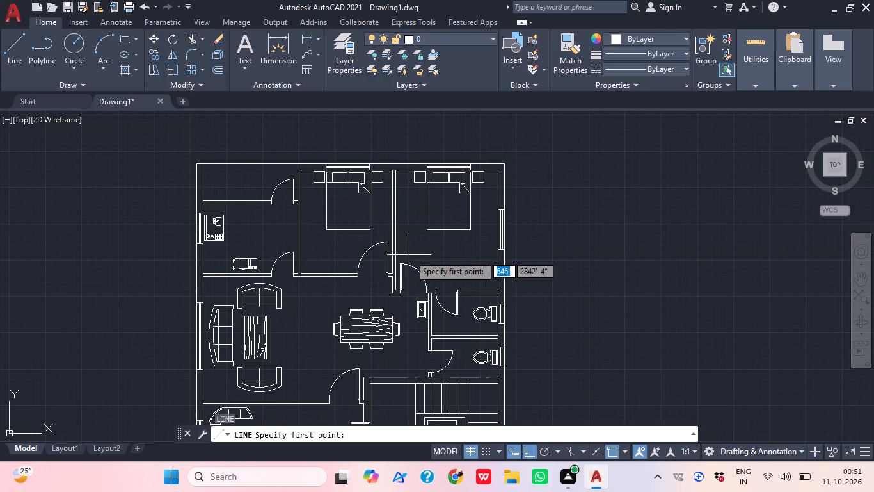
scroll(204, 223, up, 1)
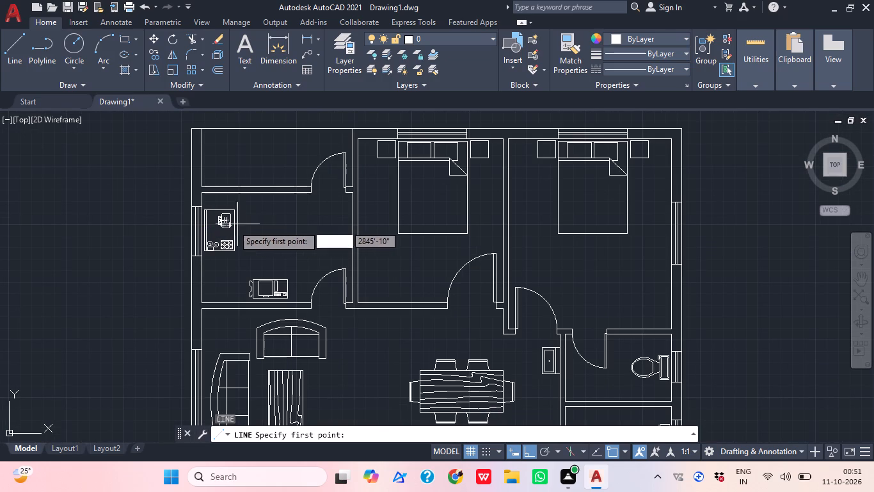
click(120, 226)
middle_drag(538, 209, 447, 217)
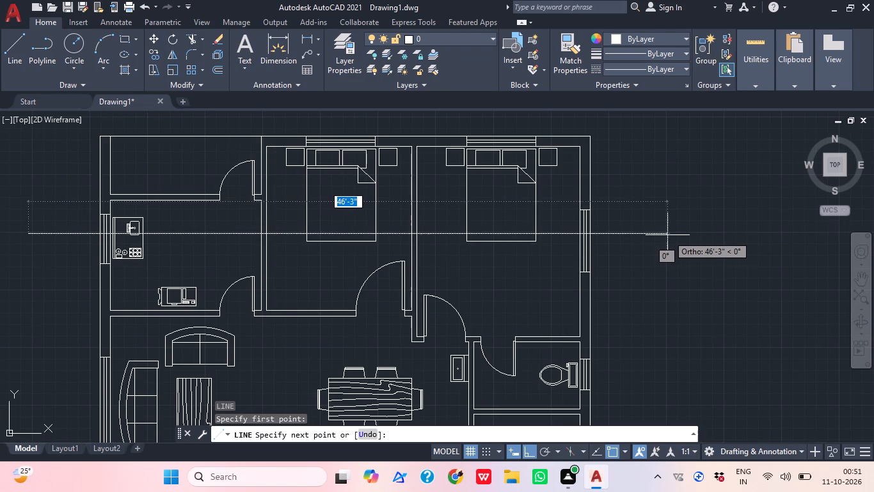
middle_drag(665, 236, 564, 226)
scroll(665, 236, down, 1)
scroll(560, 225, up, 1)
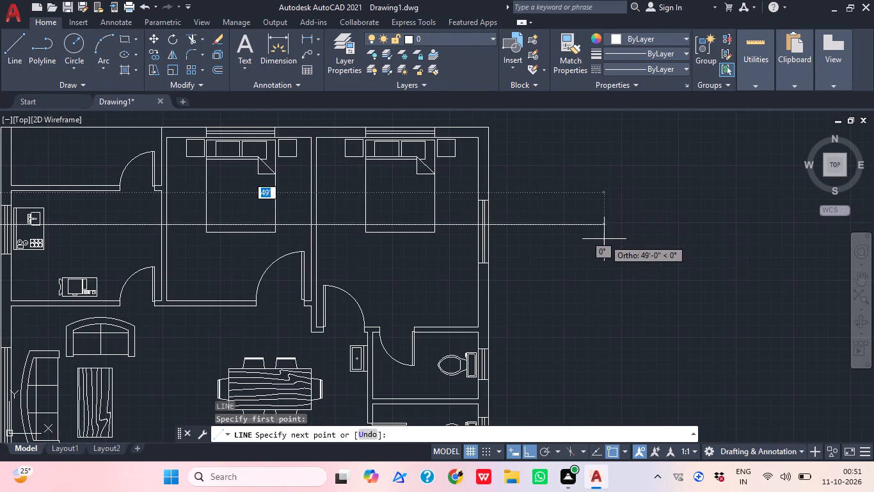
click(564, 228)
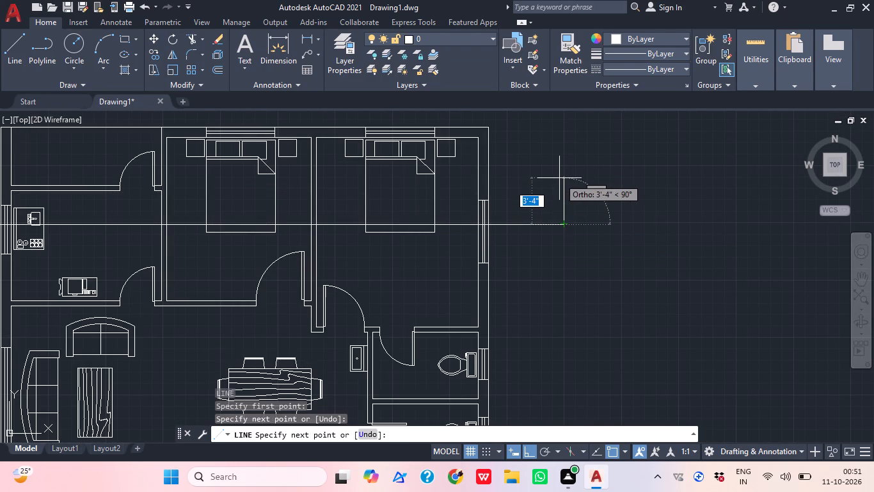
click(560, 178)
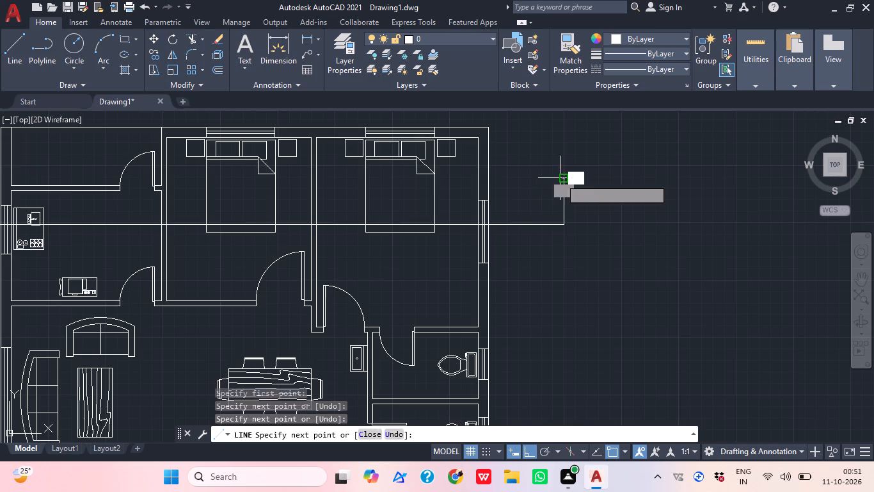
scroll(599, 176, down, 2)
key(Escape)
scroll(601, 185, up, 1)
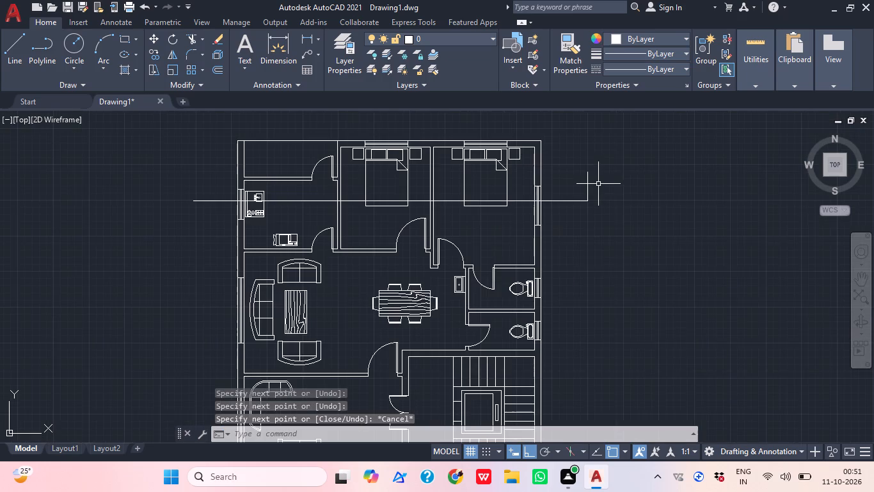
Draw a circle of about 9" radius centred on the north end of the section line's short vertical segment.
middle_drag(585, 191, 548, 194)
scroll(540, 195, up, 2)
middle_drag(589, 190, 543, 224)
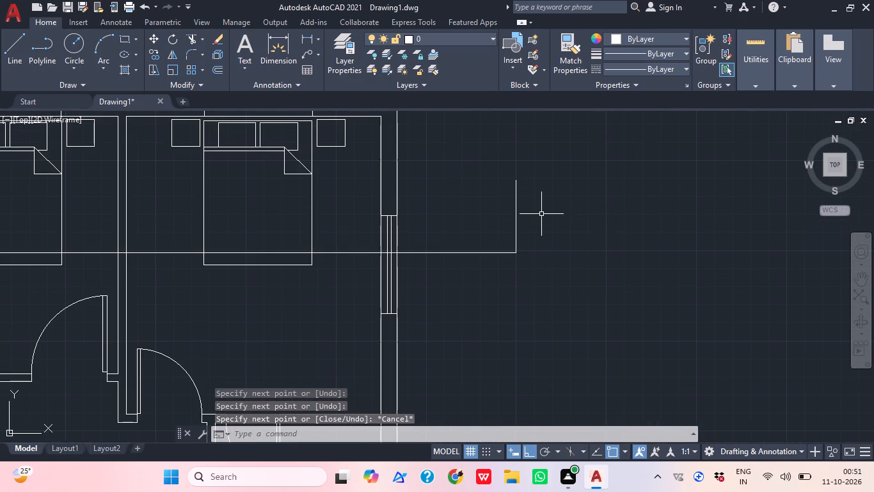
key(c)
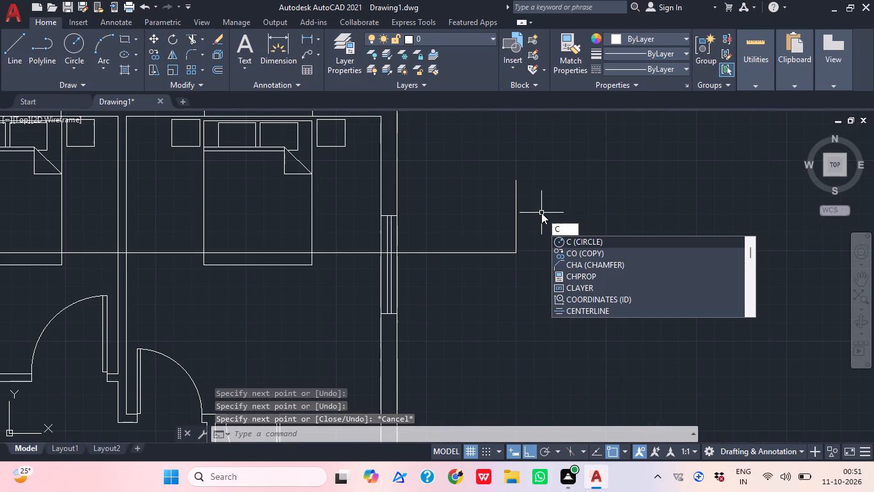
key(space)
scroll(529, 179, up, 3)
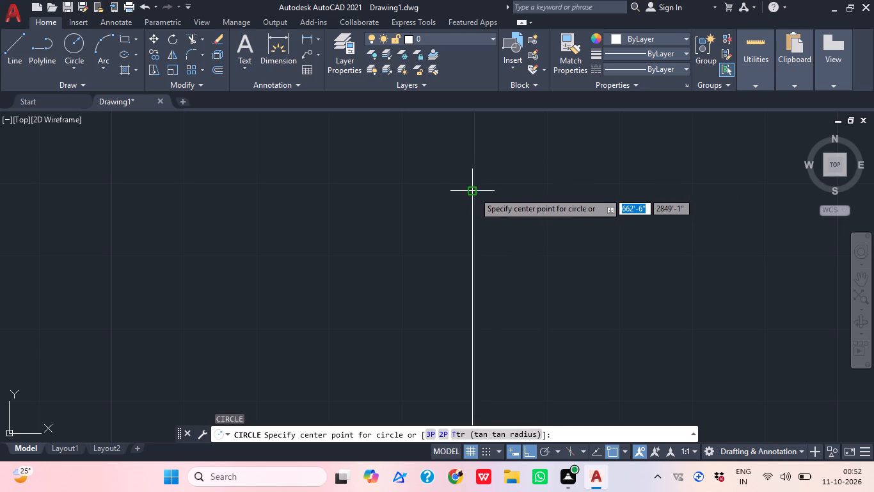
click(474, 192)
scroll(505, 230, down, 3)
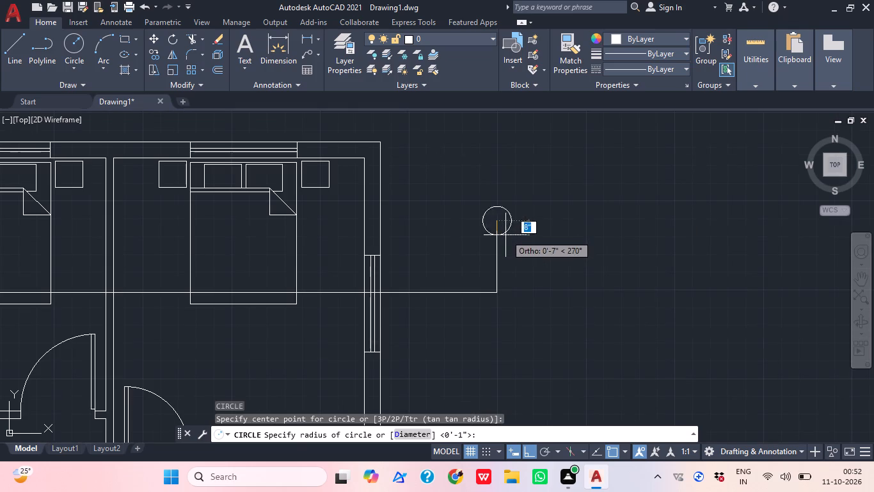
click(504, 238)
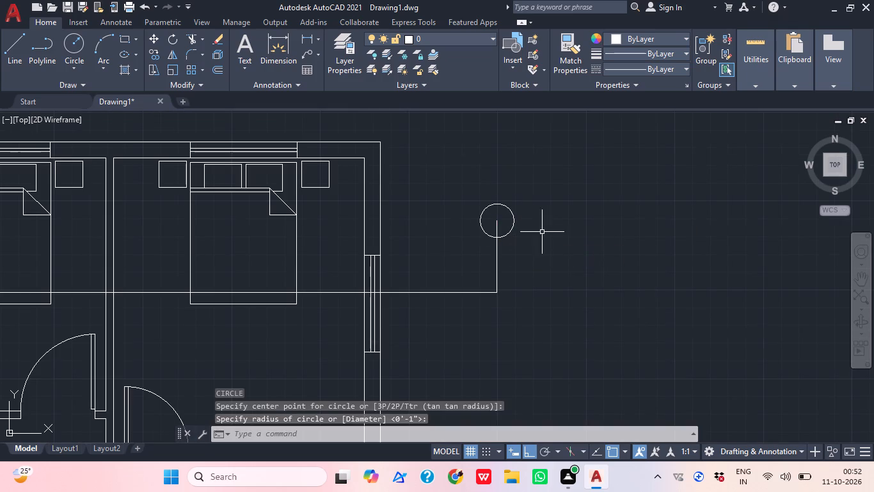
Move the circle north by its radius so its lowest point sits on the end of the section line's vertical segment.
middle_drag(537, 234, 529, 286)
click(507, 262)
click(488, 254)
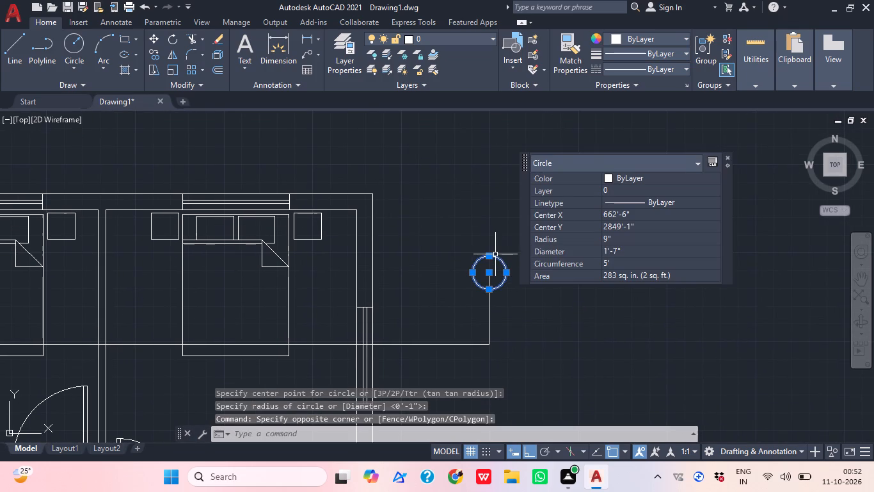
text(m)
key(space)
drag(484, 284, 484, 278)
click(489, 274)
middle_drag(587, 263, 587, 271)
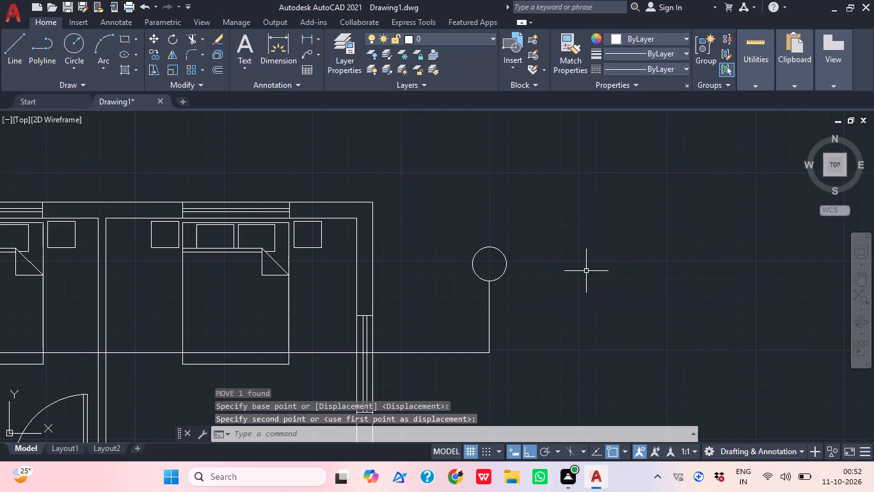
Draw two horizontal lines from the circle's centre, one east and one west, each ending a little beyond the circle.
key(l)
key(space)
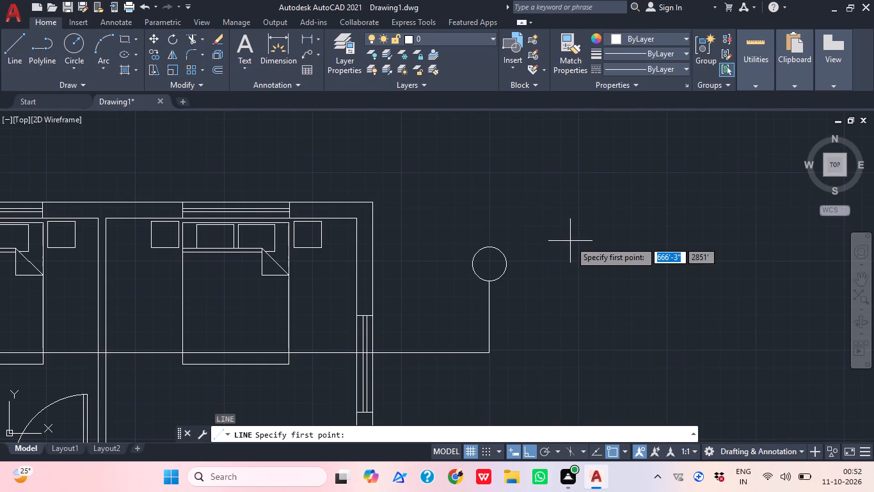
scroll(501, 254, up, 1)
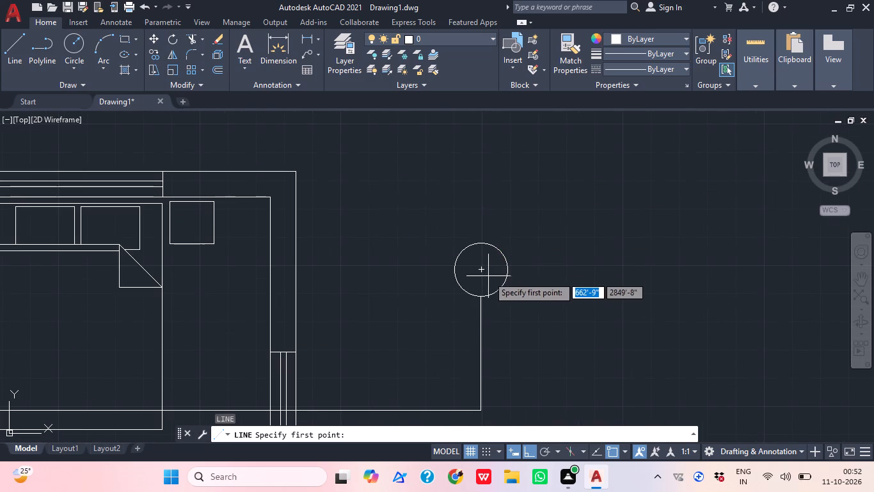
click(484, 273)
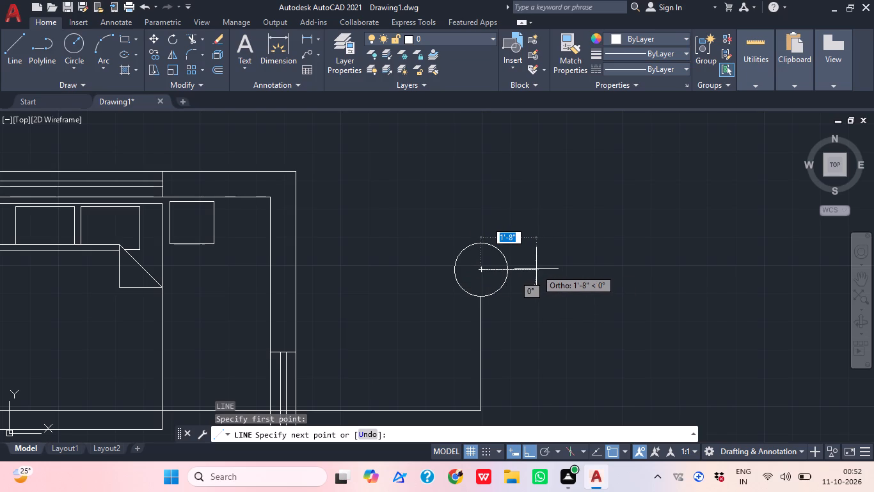
scroll(536, 268, up, 2)
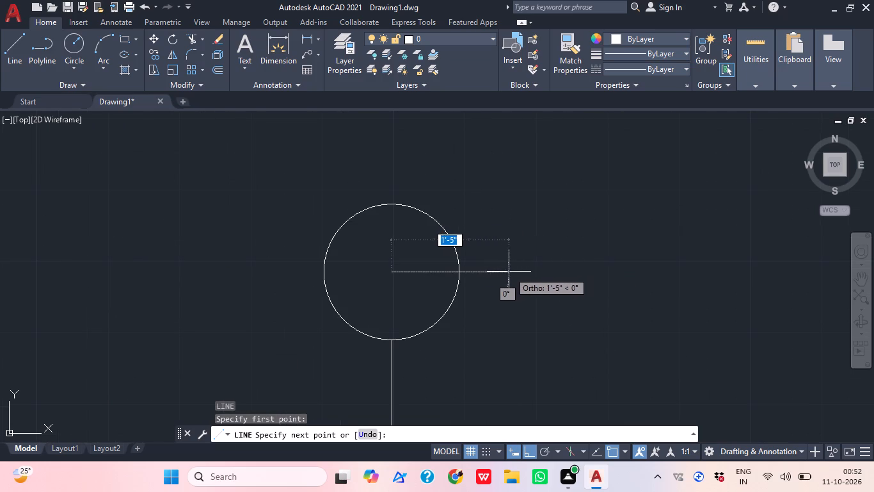
click(501, 272)
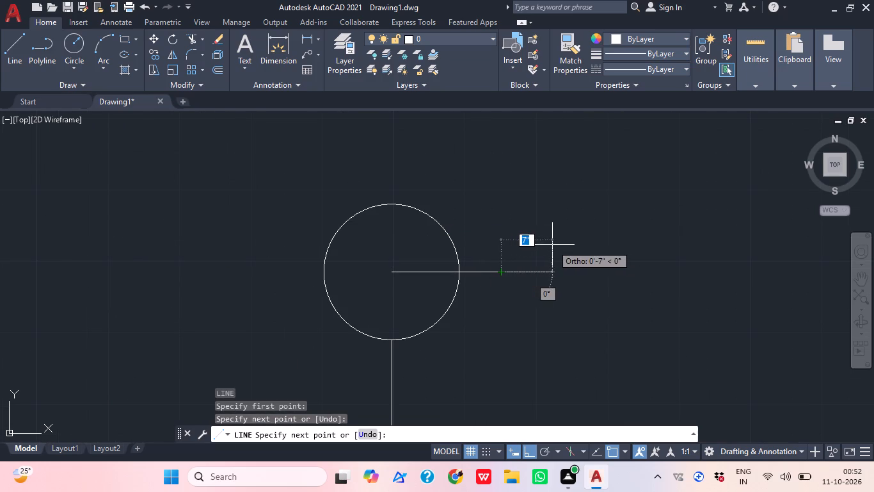
key(Escape)
key(l)
key(space)
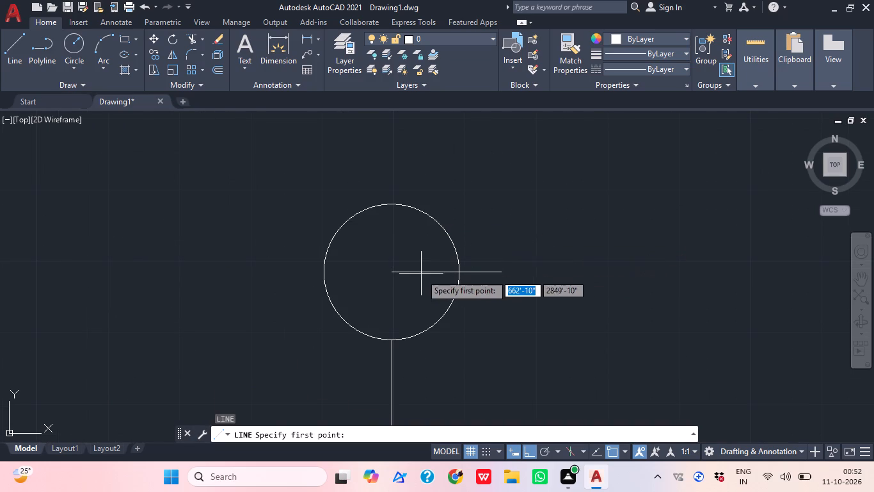
click(395, 269)
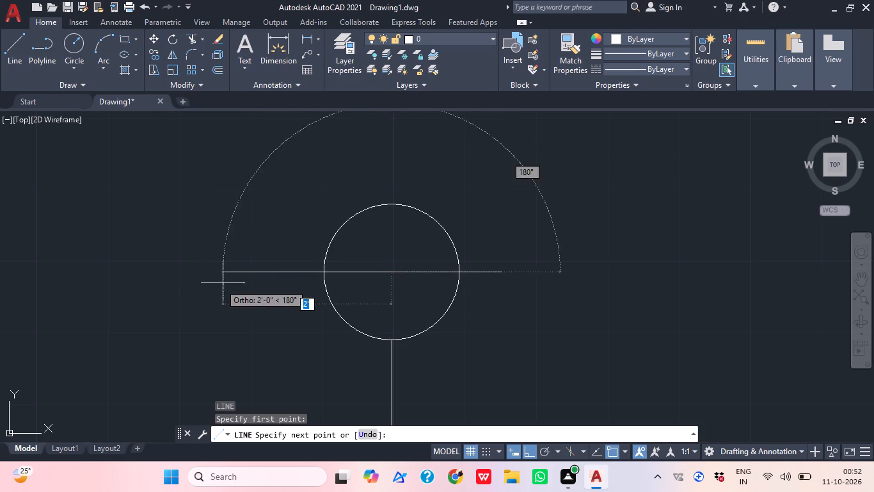
click(292, 266)
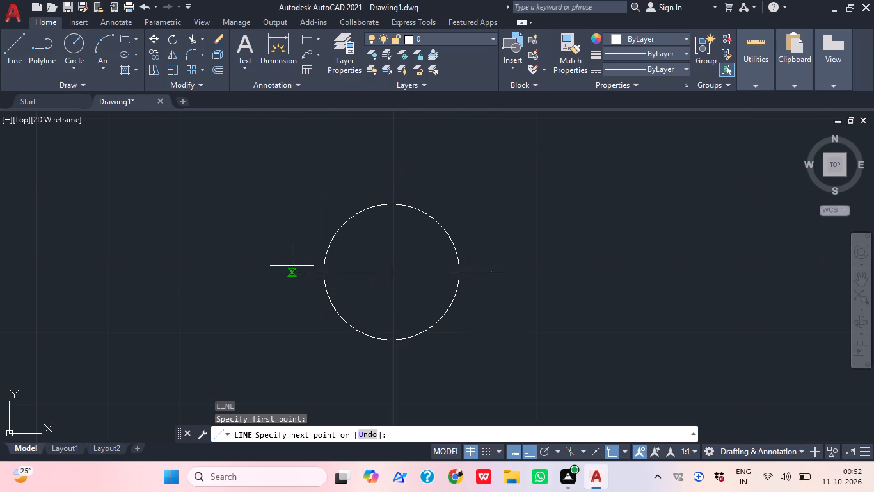
middle_drag(397, 245, 383, 267)
key(Escape)
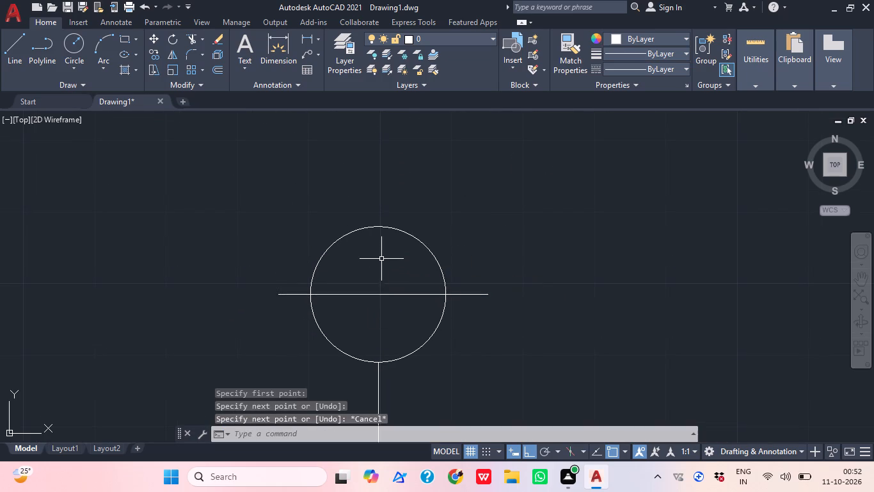
Draw a vertical line about 1'-7" long from the circle's centre north past the top of the circle.
text(l)
key(space)
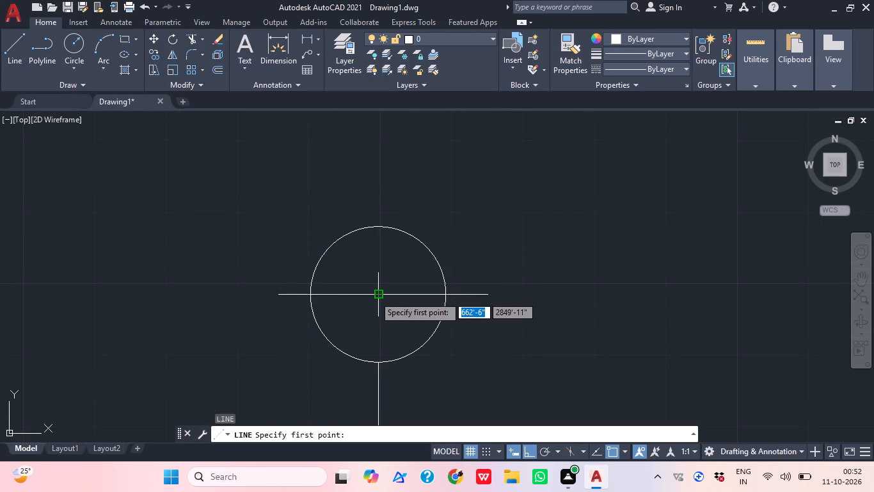
click(374, 296)
click(367, 152)
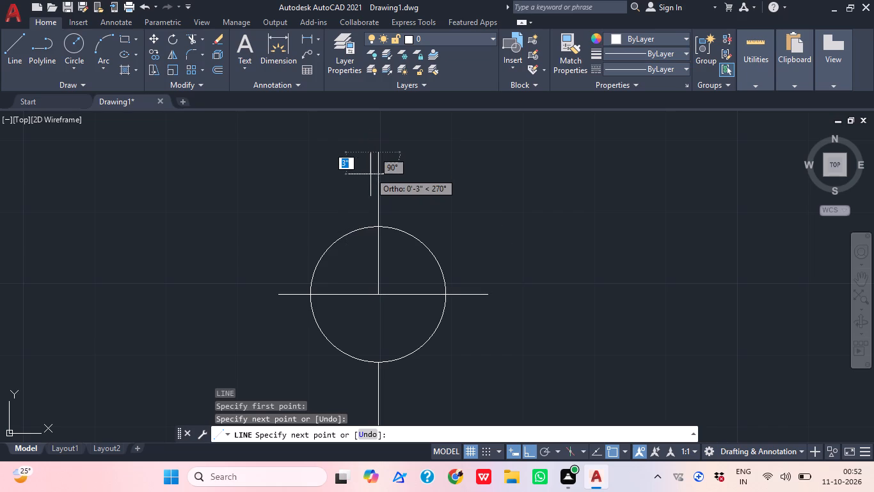
key(Escape)
Draw two slanted lines joining the west and east ends of the horizontal lines to the vertical line's top, forming a triangle over the circle.
text(l)
key(space)
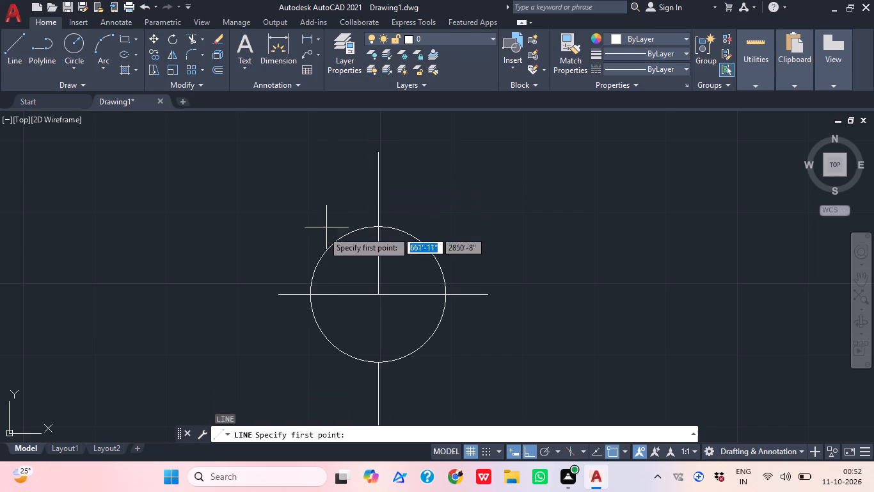
click(283, 293)
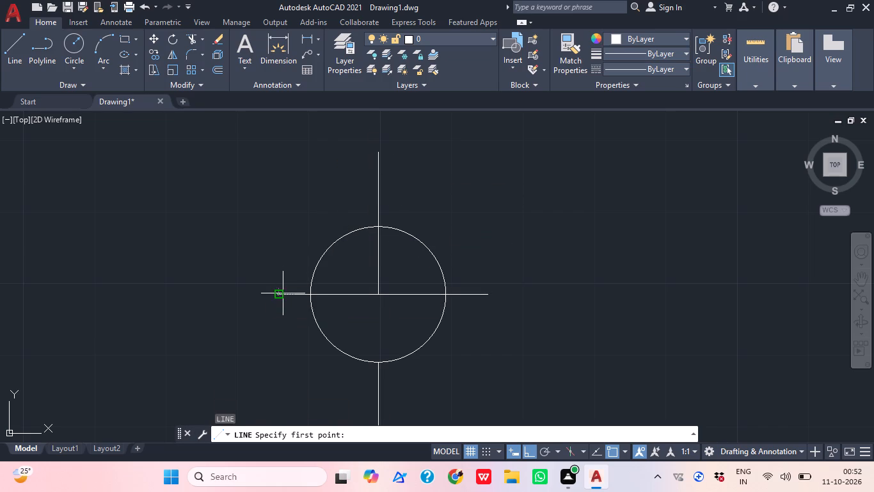
click(375, 156)
key(Escape)
middle_drag(518, 188, 476, 206)
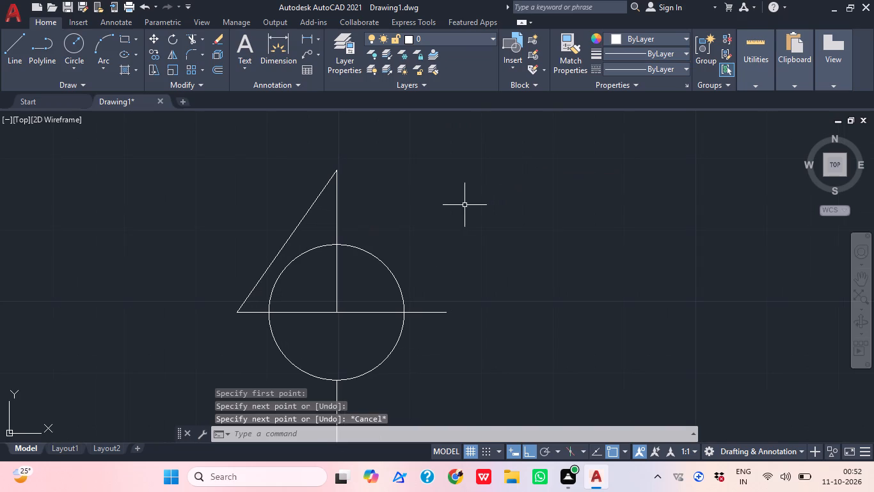
text(l)
key(space)
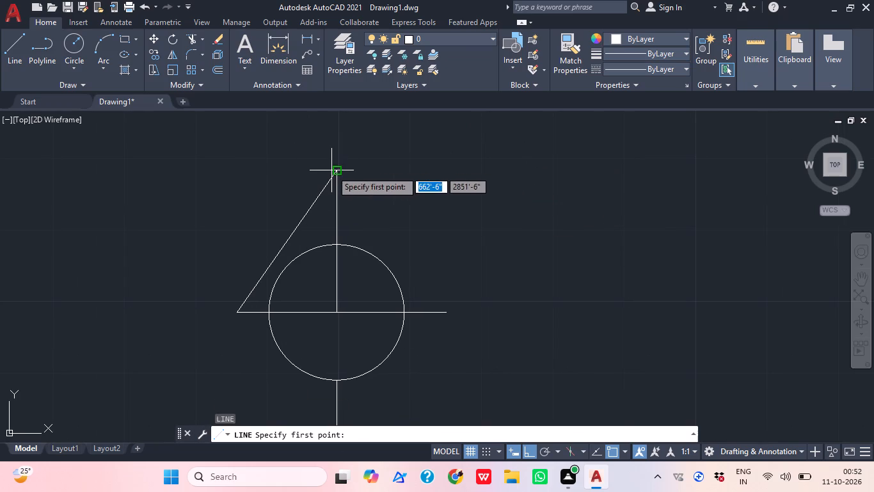
click(337, 167)
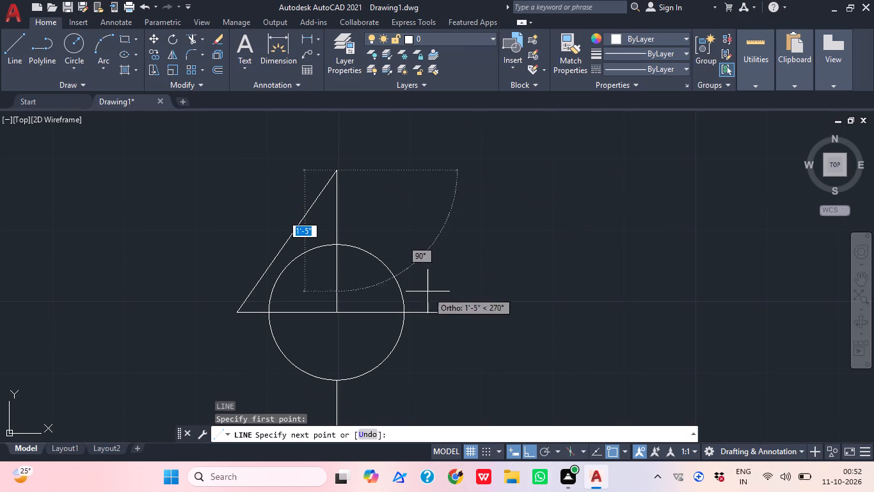
click(444, 307)
middle_drag(490, 239, 521, 233)
scroll(495, 239, down, 1)
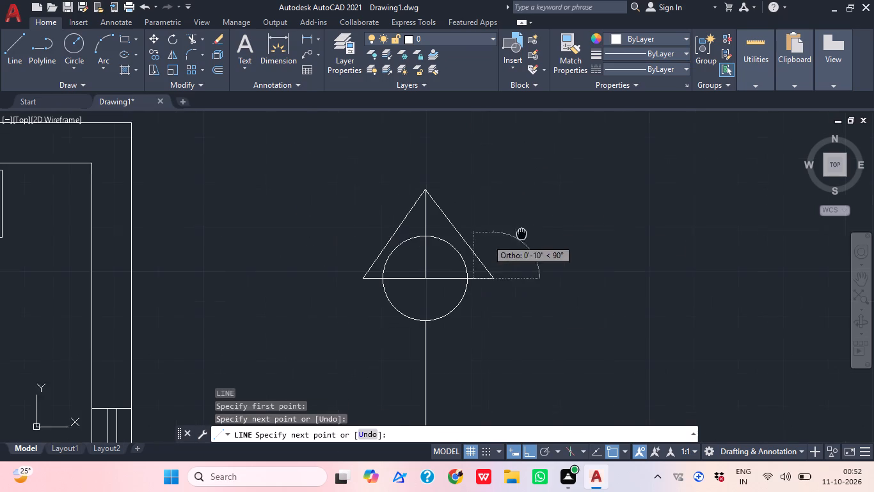
middle_drag(521, 233, 522, 232)
key(Escape)
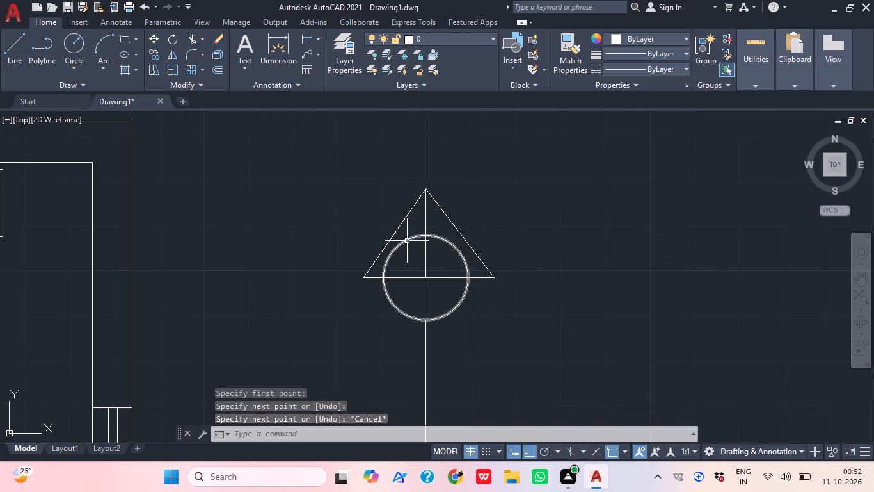
Trim away the parts of the two horizontal lines and the vertical line that lie inside the circle.
scroll(464, 231, down, 3)
scroll(475, 258, up, 1)
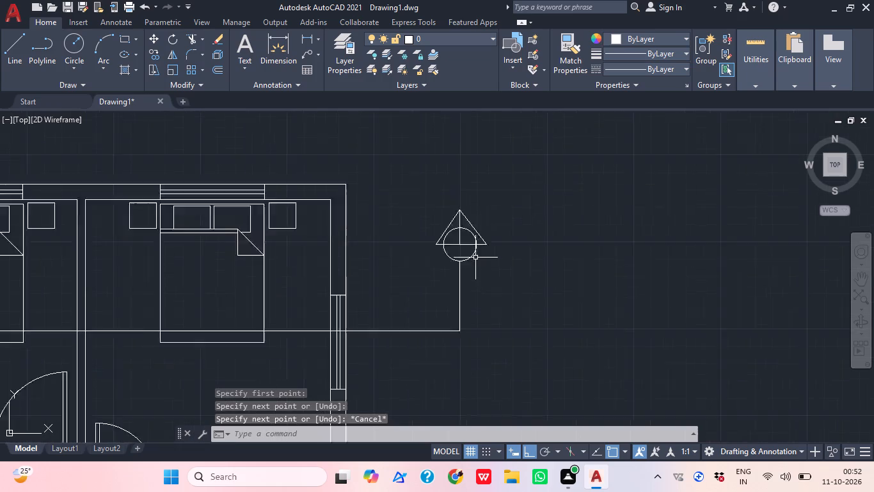
scroll(475, 258, up, 3)
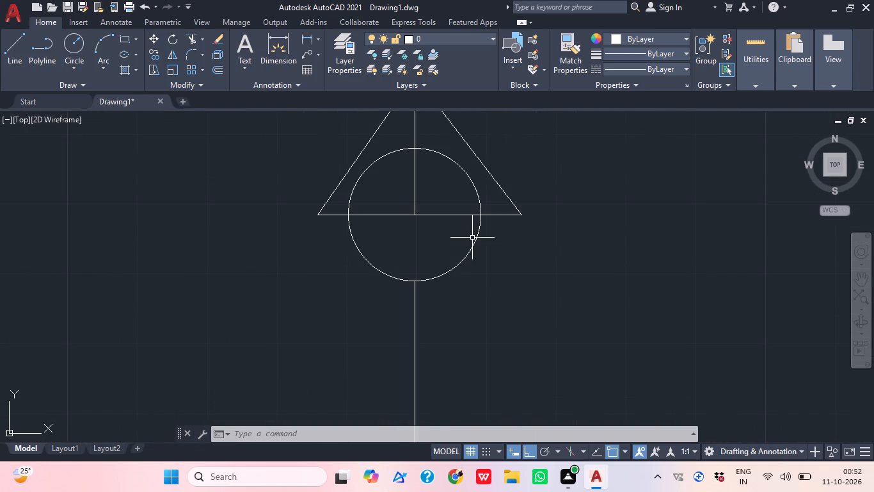
text(tr)
key(space)
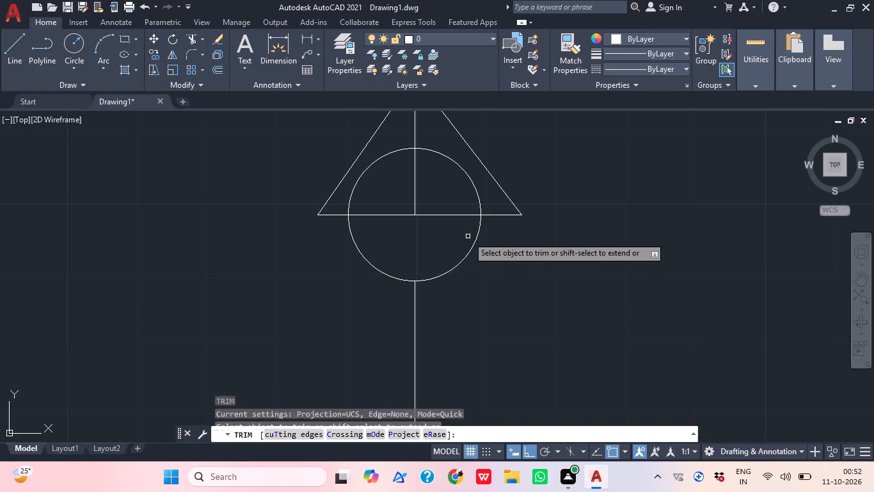
click(455, 233)
click(445, 211)
click(437, 197)
click(403, 188)
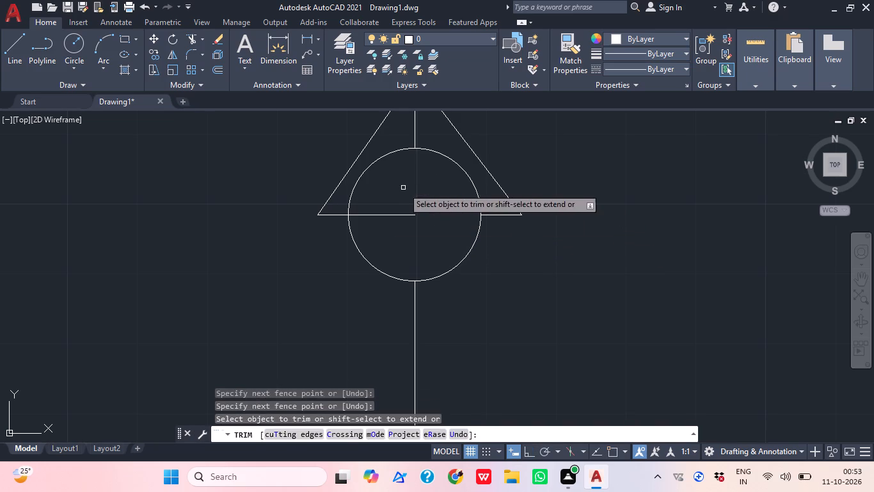
click(383, 213)
click(377, 232)
Remove the remaining piece of the vertical line between the circle and the triangle's apex with Trim.
middle_drag(401, 180, 365, 268)
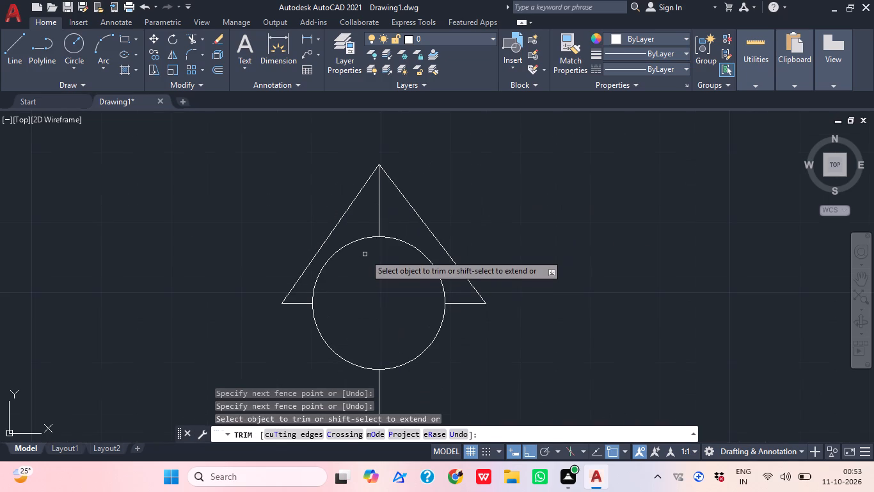
scroll(382, 214, up, 1)
click(389, 221)
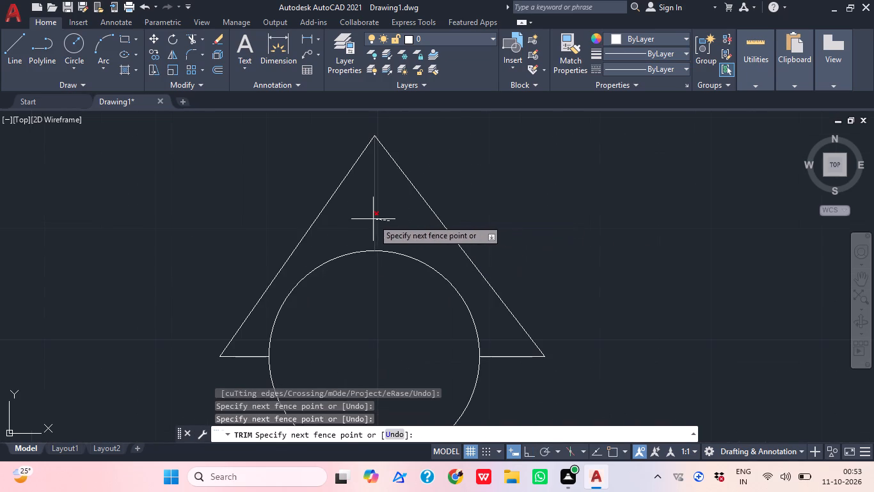
click(366, 219)
middle_drag(481, 199, 481, 167)
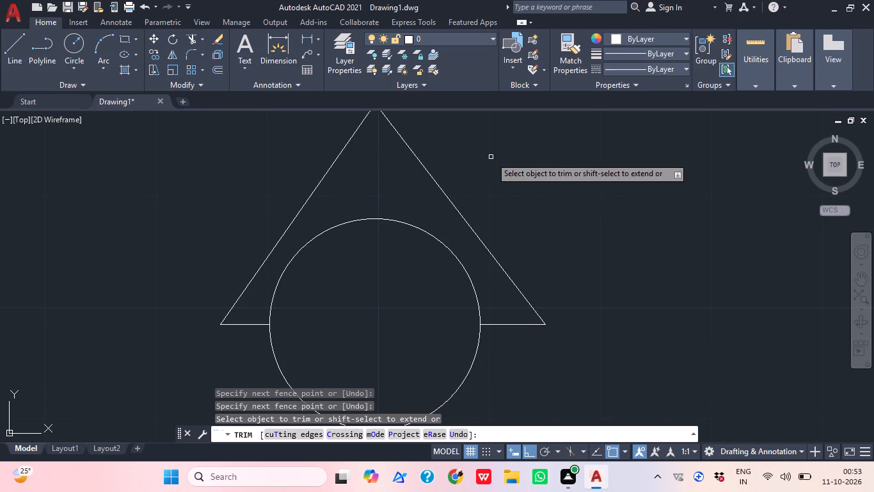
key(Escape)
Copy the section marker with its vertical line from the section line's east corner to its west end.
scroll(498, 152, down, 4)
click(544, 247)
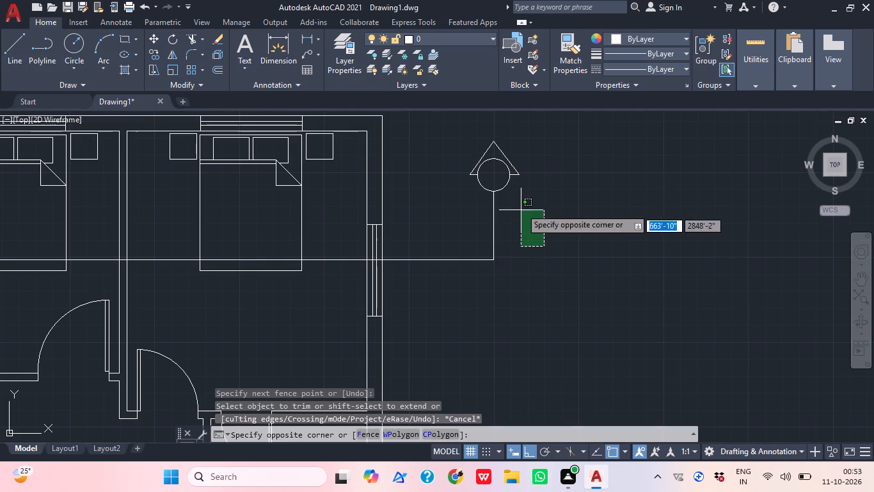
click(455, 152)
key(c)
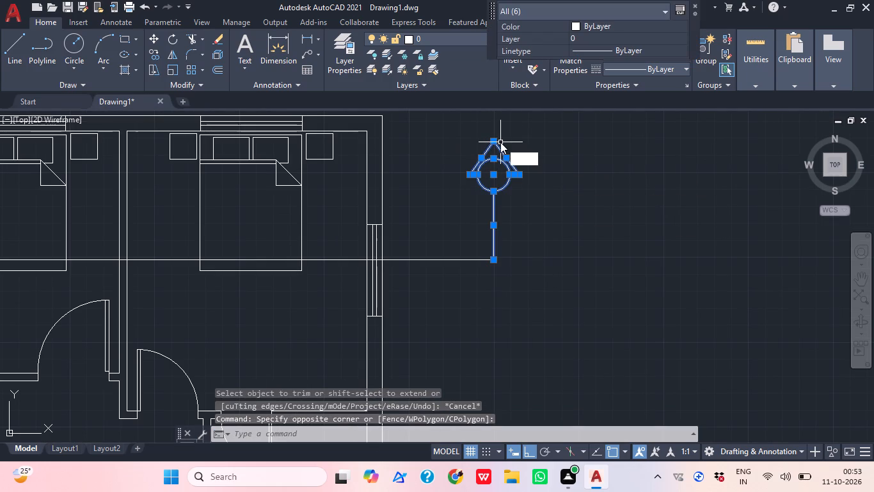
text(o)
key(space)
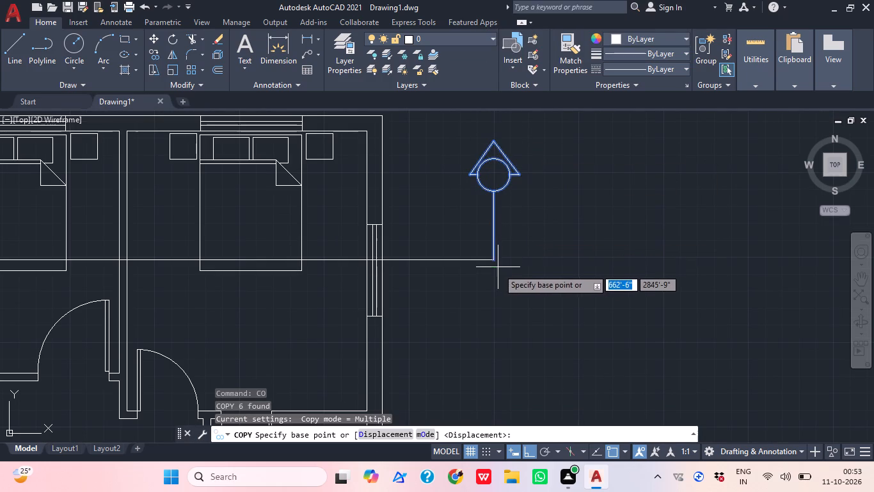
click(494, 259)
scroll(634, 181, down, 3)
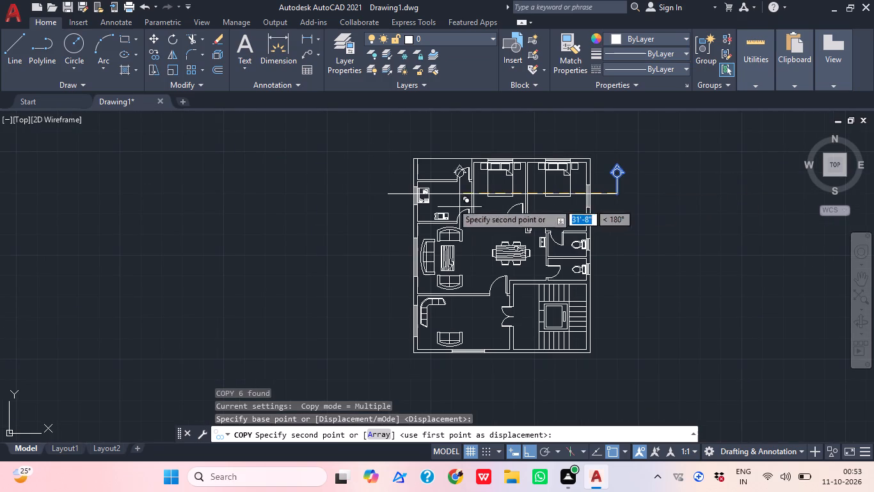
scroll(402, 196, up, 3)
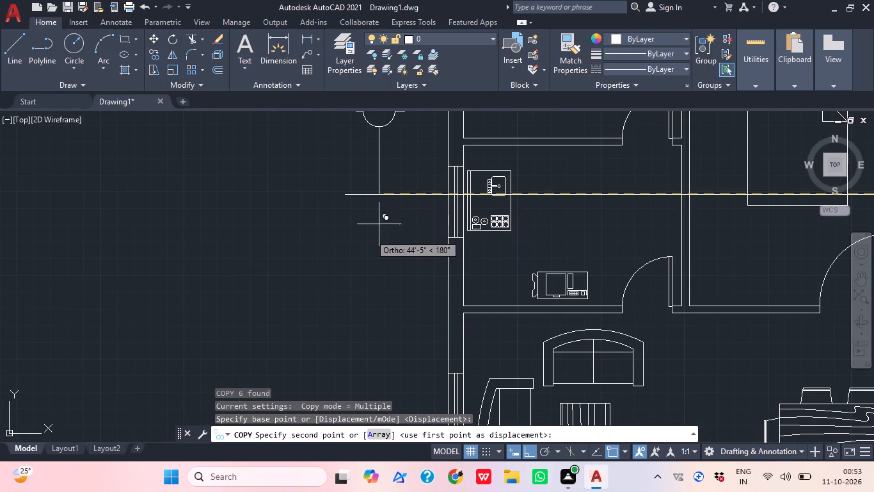
scroll(346, 188, up, 3)
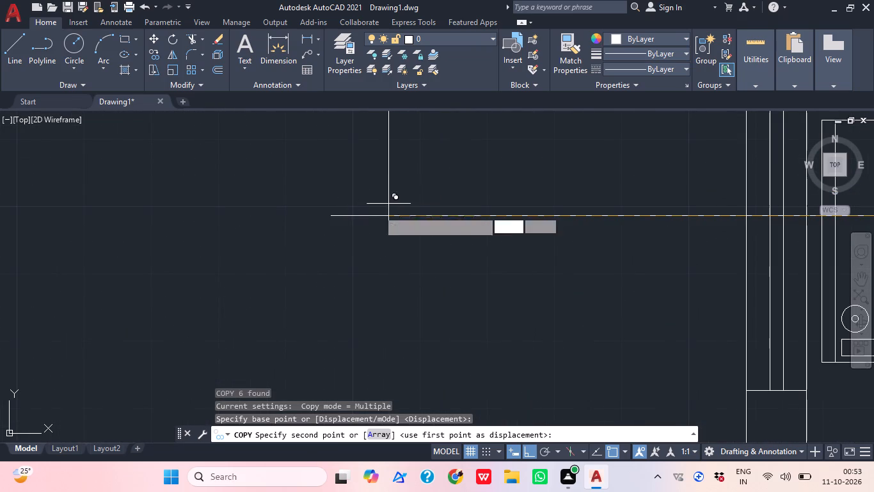
click(333, 215)
scroll(374, 201, down, 4)
middle_drag(392, 228, 388, 245)
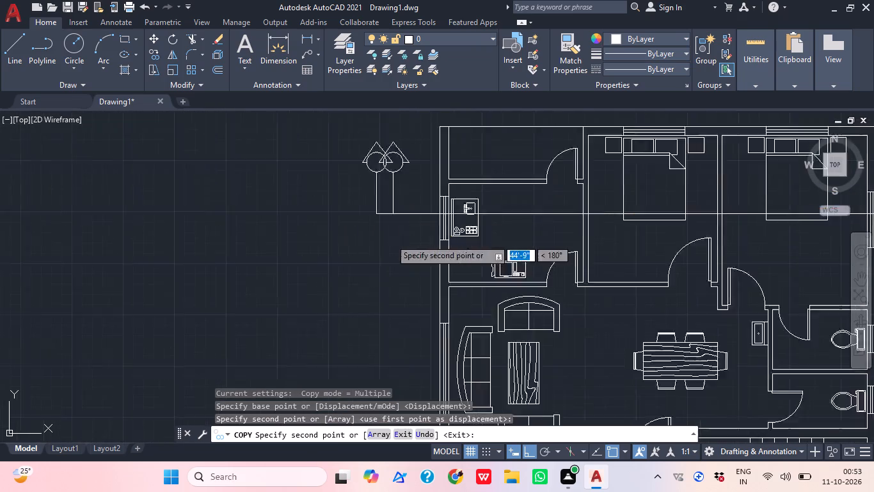
middle_drag(388, 245, 362, 315)
key(Escape)
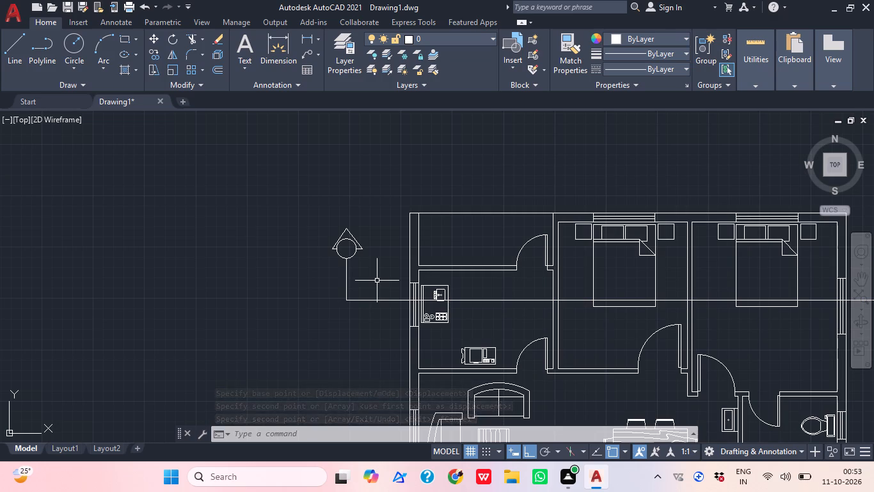
Scale both section markers and their vertical lines together to roughly half size, using the section line's west end as base point.
middle_drag(381, 290, 369, 272)
scroll(353, 215, down, 2)
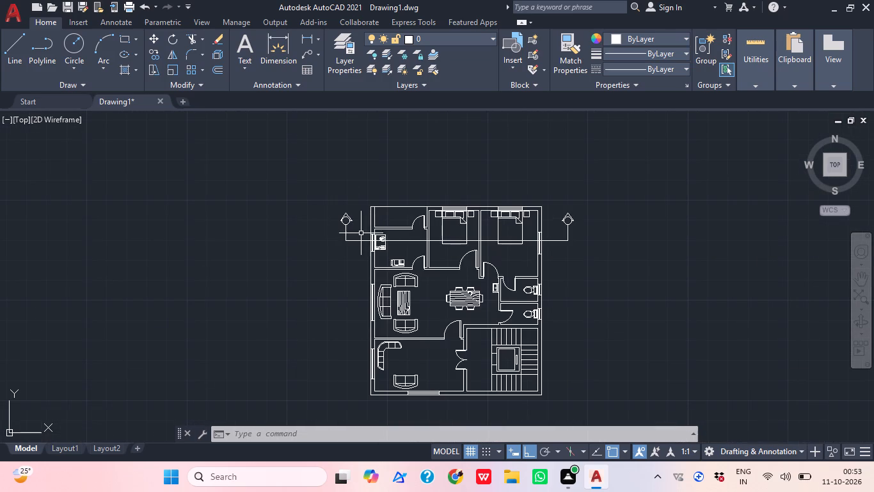
scroll(578, 223, up, 2)
click(569, 245)
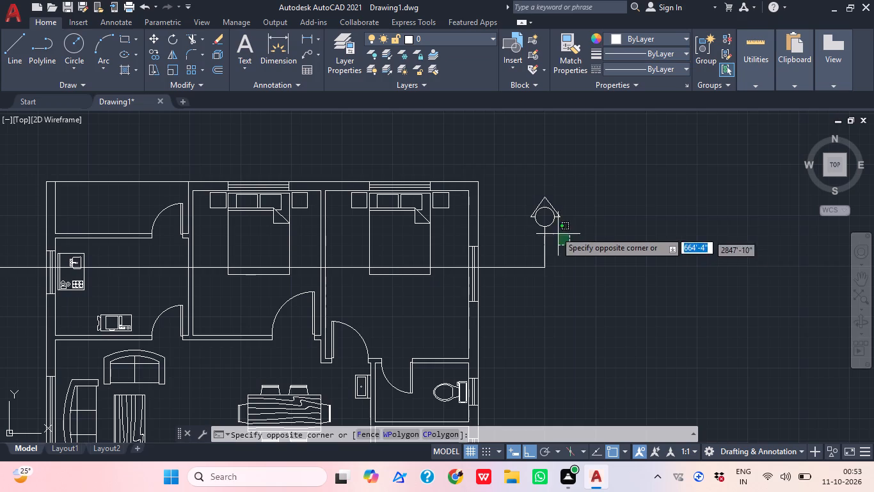
click(520, 198)
scroll(635, 193, down, 2)
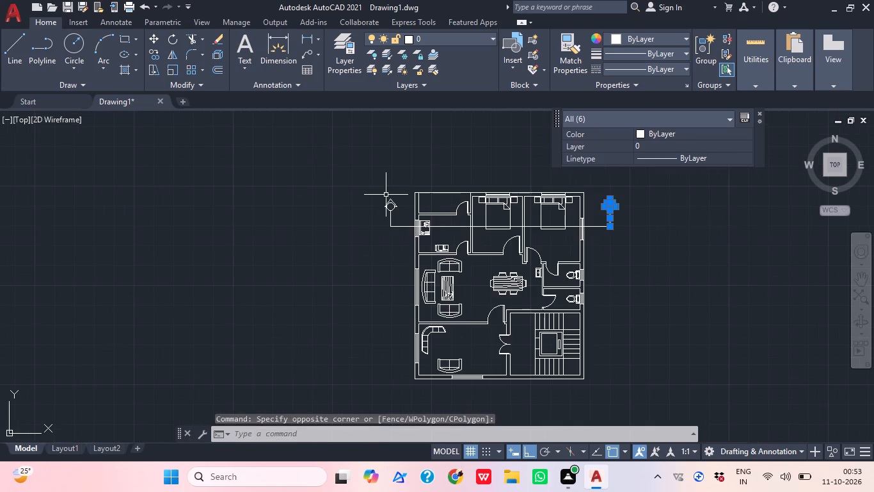
scroll(388, 201, up, 2)
click(408, 226)
click(363, 180)
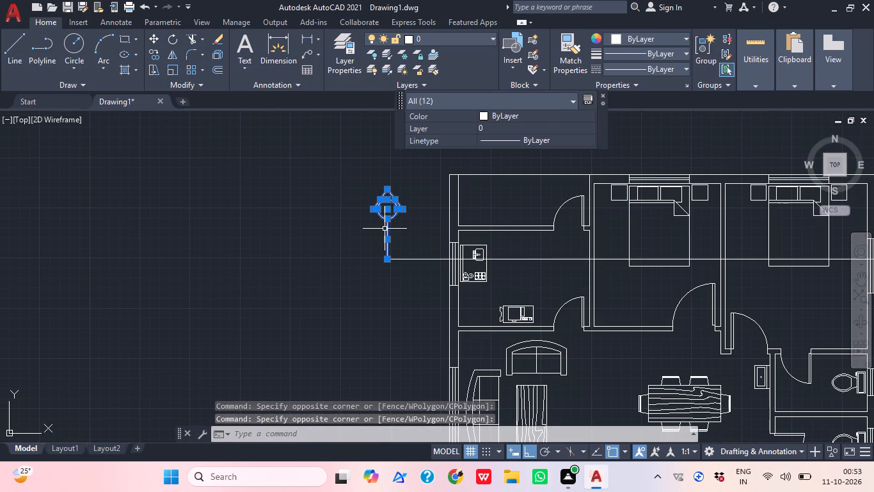
text(sc)
key(space)
scroll(388, 245, up, 1)
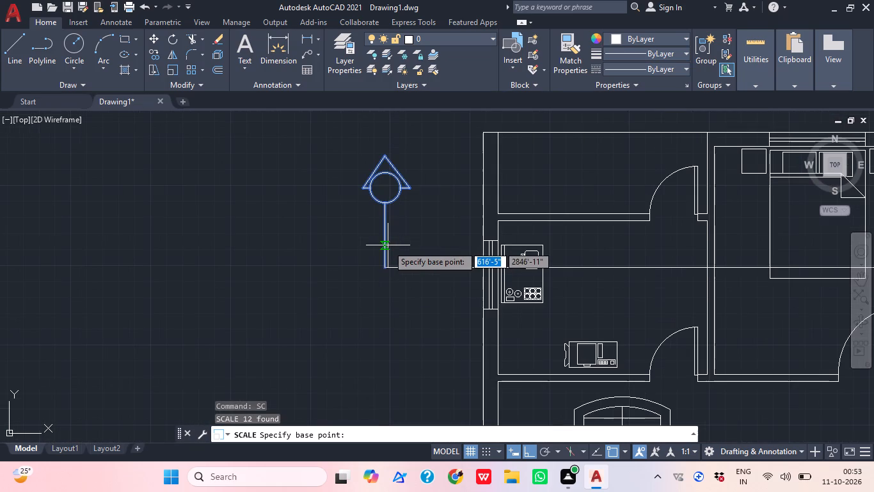
click(380, 271)
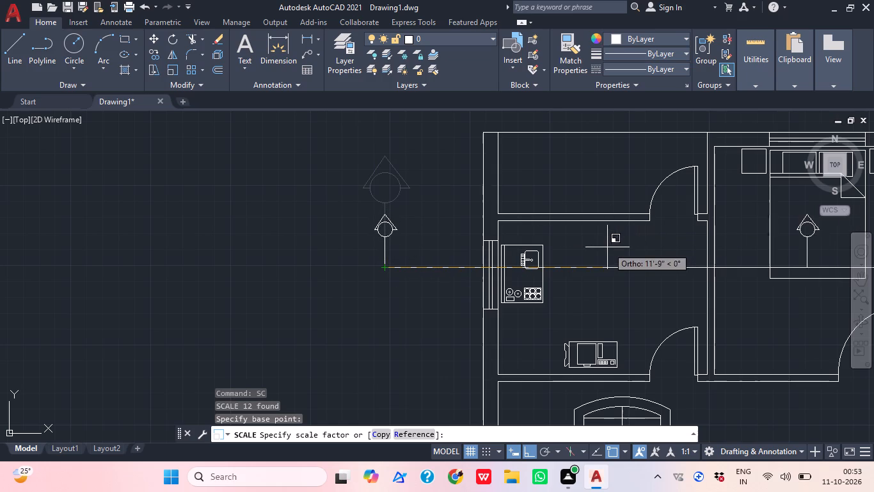
click(629, 243)
scroll(630, 243, down, 3)
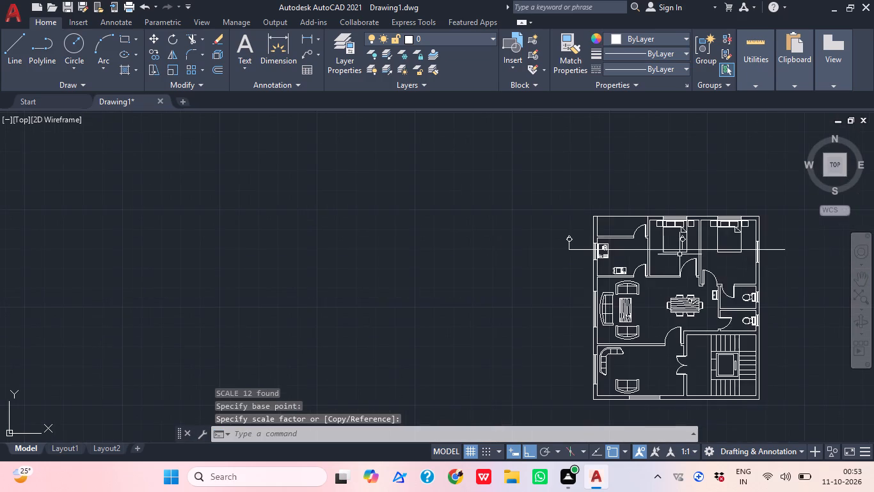
Place a single-line text X, about 4" high with no rotation, just above the west section marker's triangle.
middle_drag(718, 268, 617, 274)
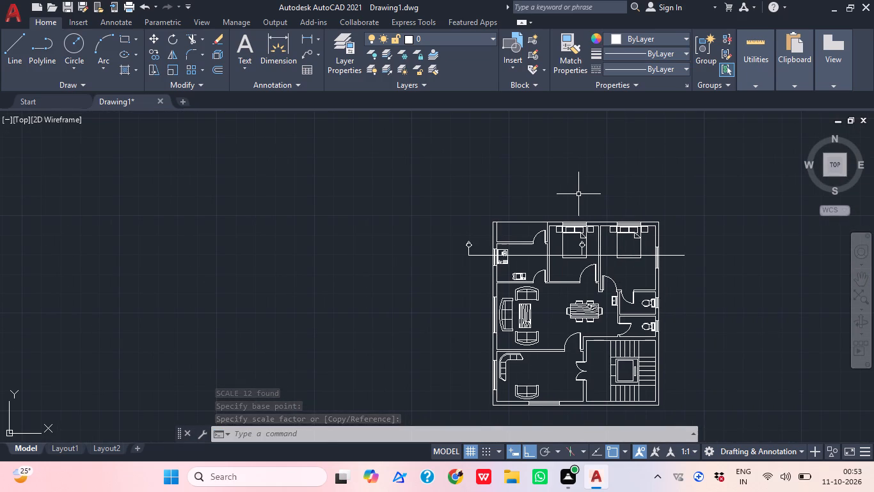
middle_drag(693, 284, 575, 274)
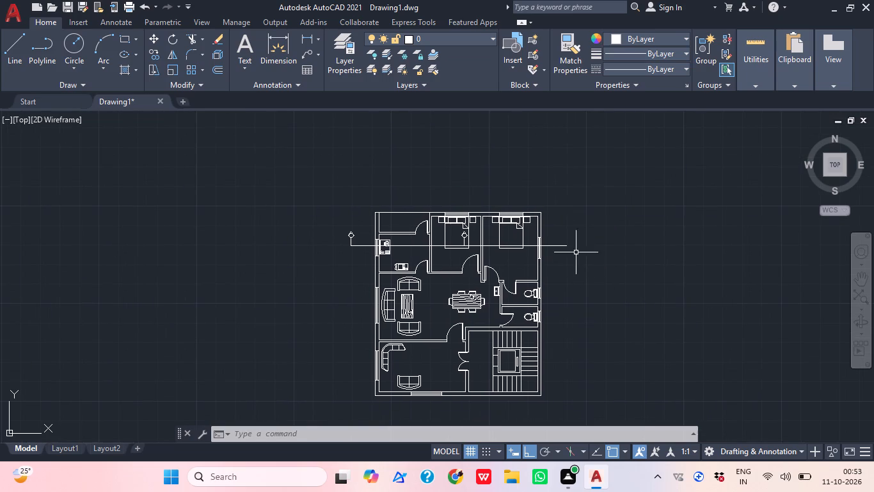
scroll(369, 239, up, 1)
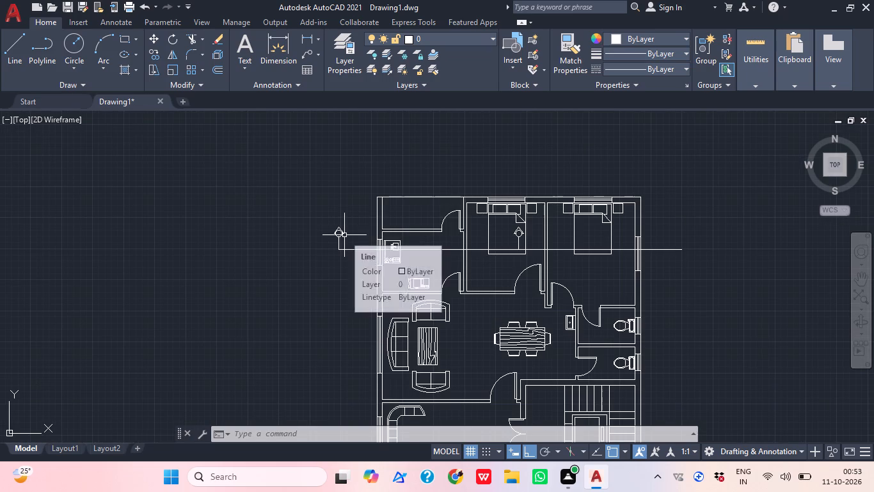
middle_drag(344, 236, 376, 281)
key(t)
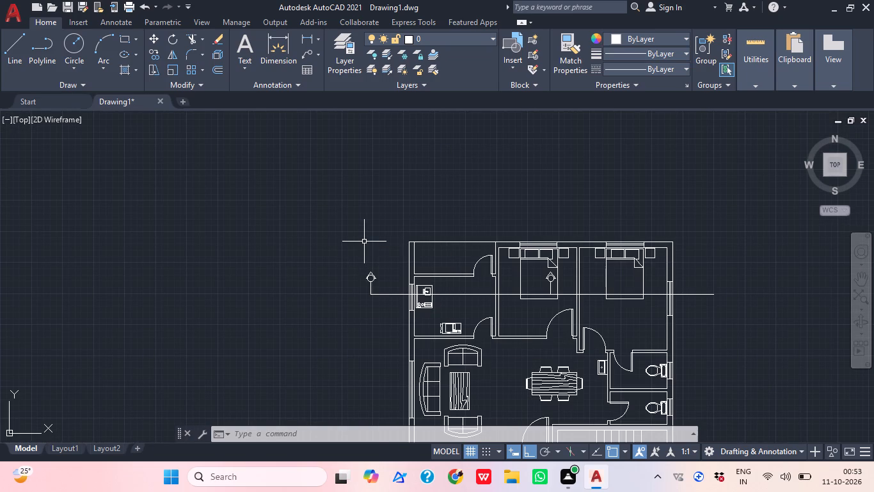
key(x)
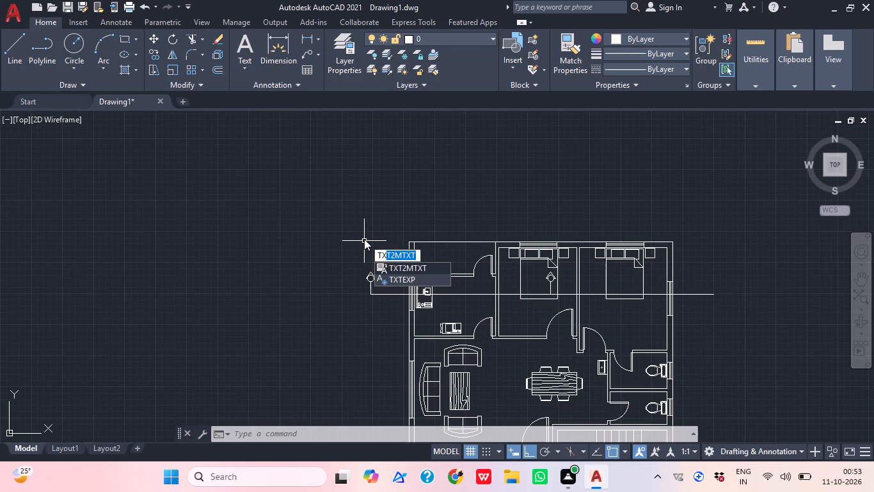
key(BackSpace)
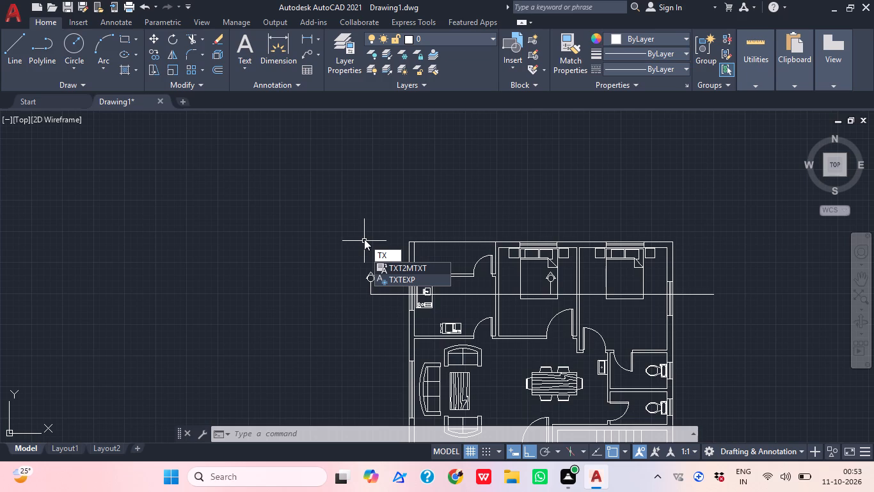
key(BackSpace)
text(ext)
key(BackSpace)
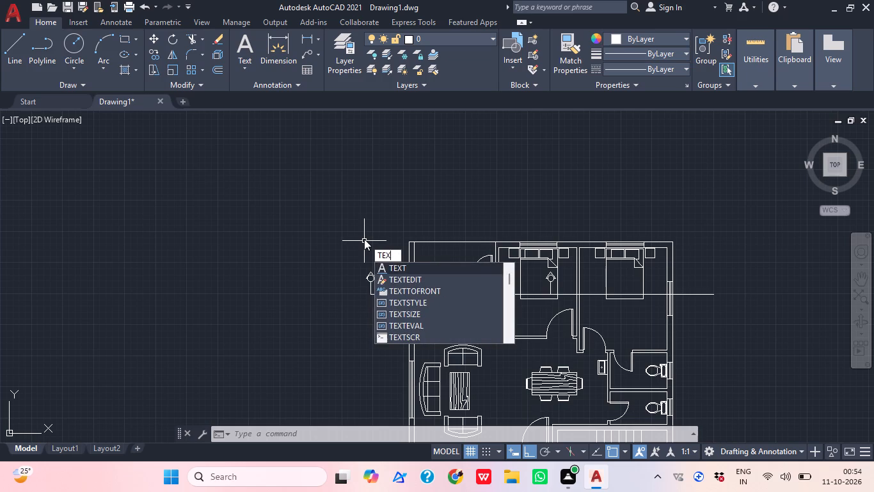
key(t)
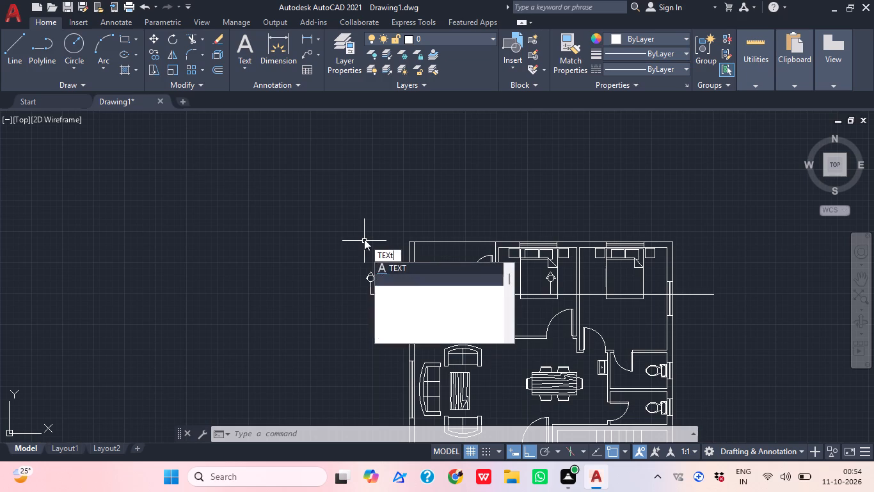
key(Return)
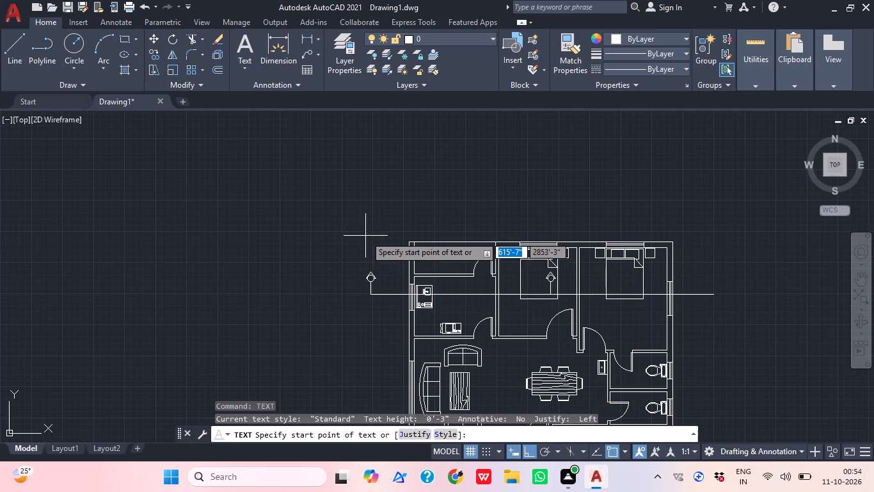
scroll(360, 261, up, 3)
middle_drag(370, 286, 354, 280)
scroll(356, 276, up, 2)
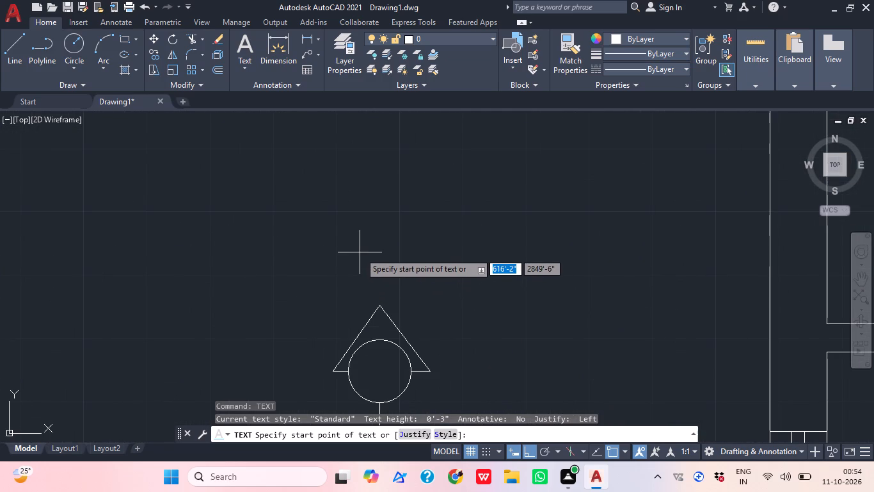
scroll(355, 260, up, 1)
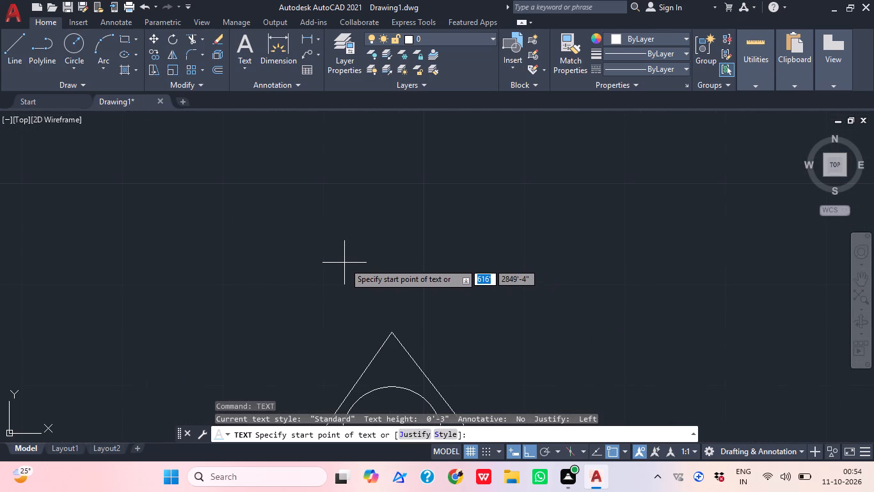
click(350, 266)
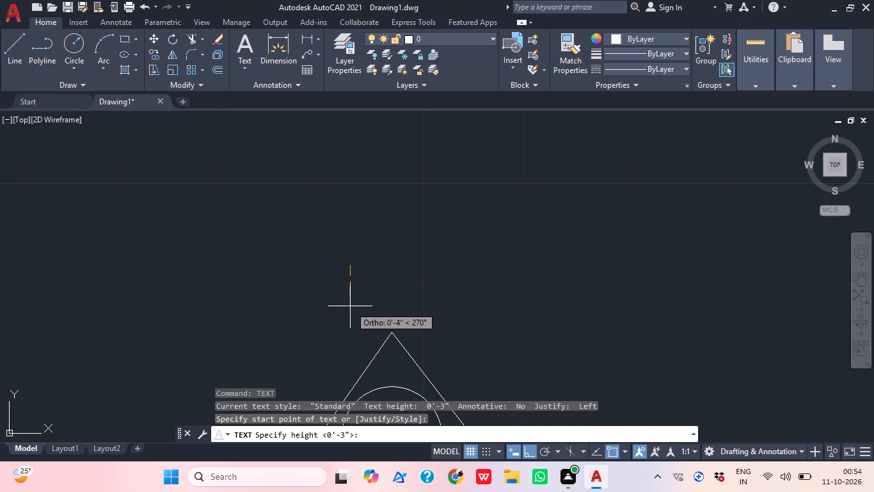
click(350, 306)
click(383, 267)
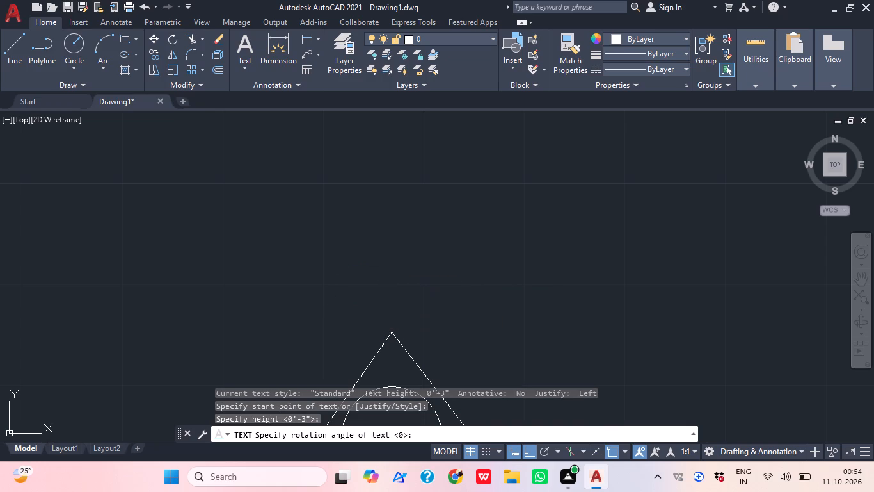
key(x)
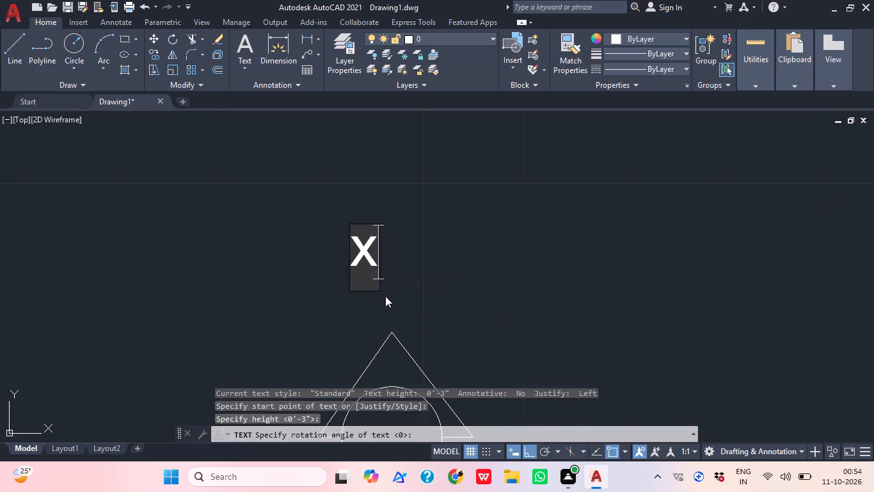
key(BackSpace)
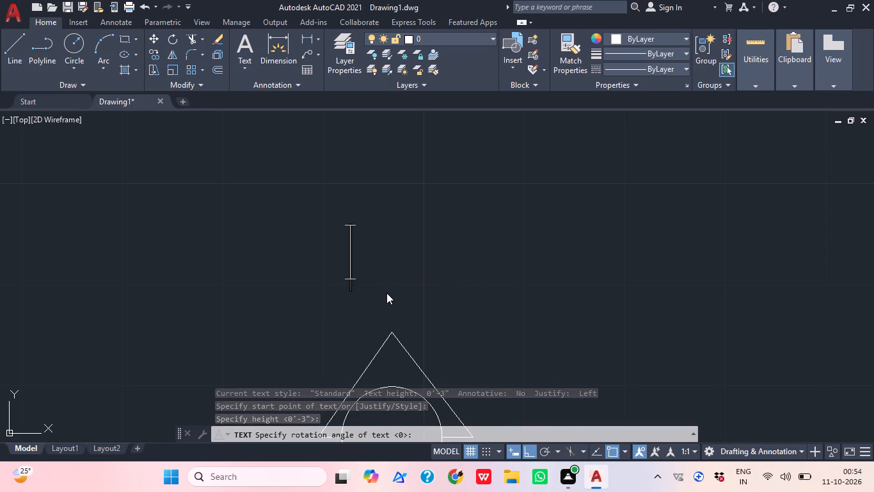
key(x)
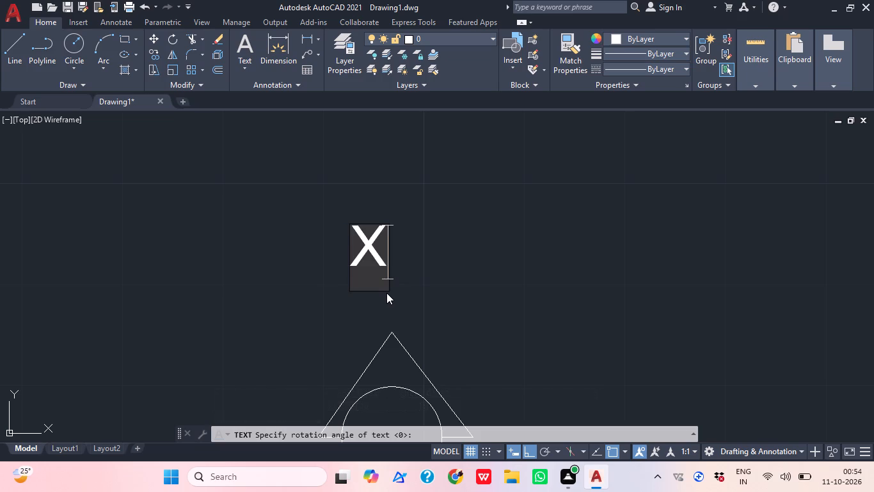
click(457, 280)
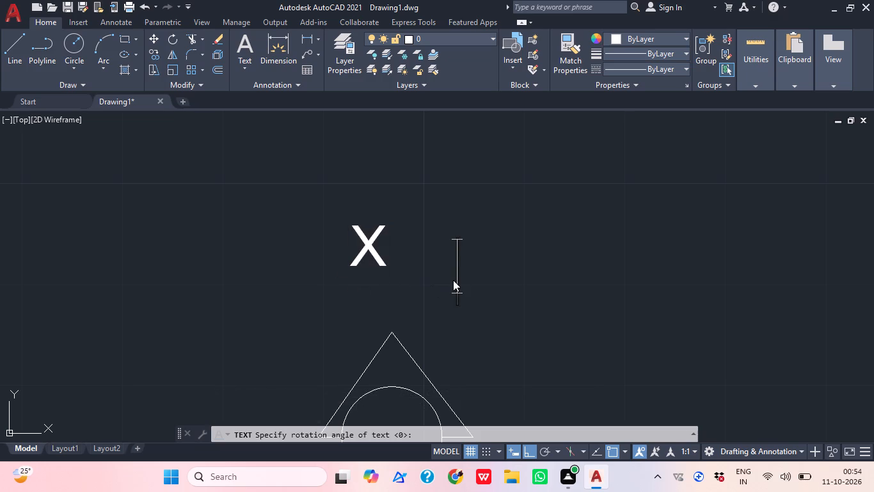
key(Escape)
key(Escape)
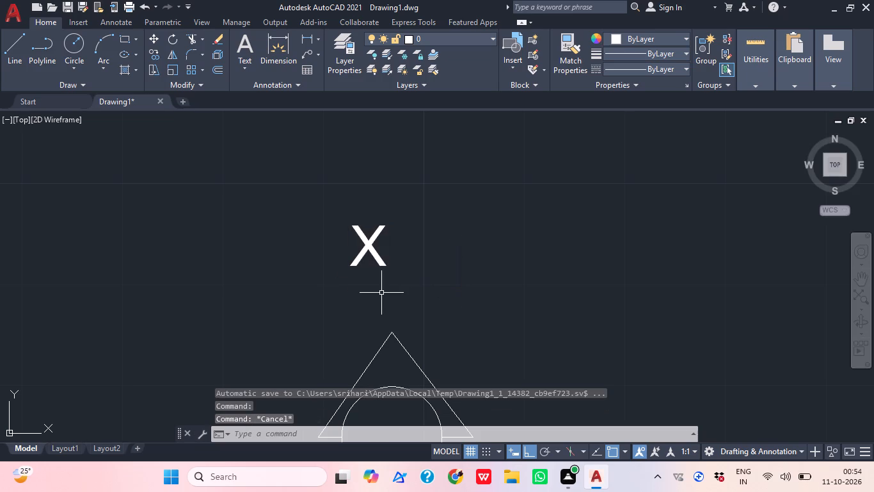
Move the X text about 3" east so it sits over the triangle's apex.
click(404, 288)
click(319, 253)
text(M)
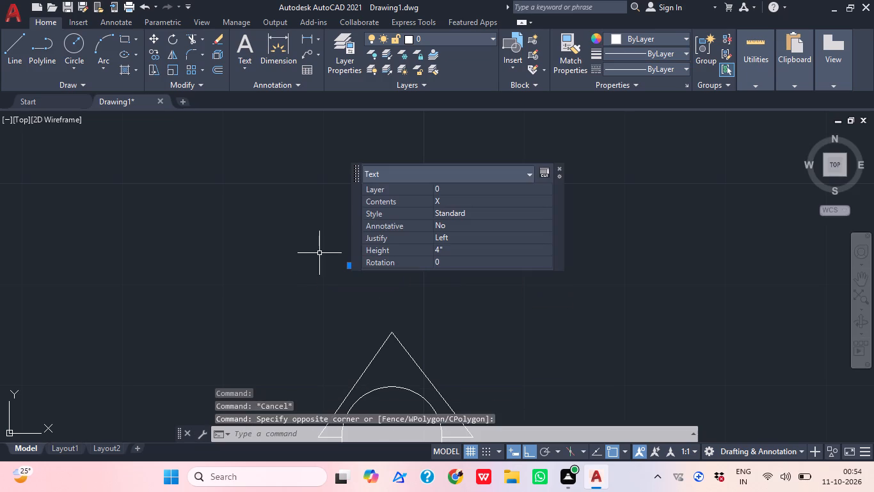
key(space)
click(370, 270)
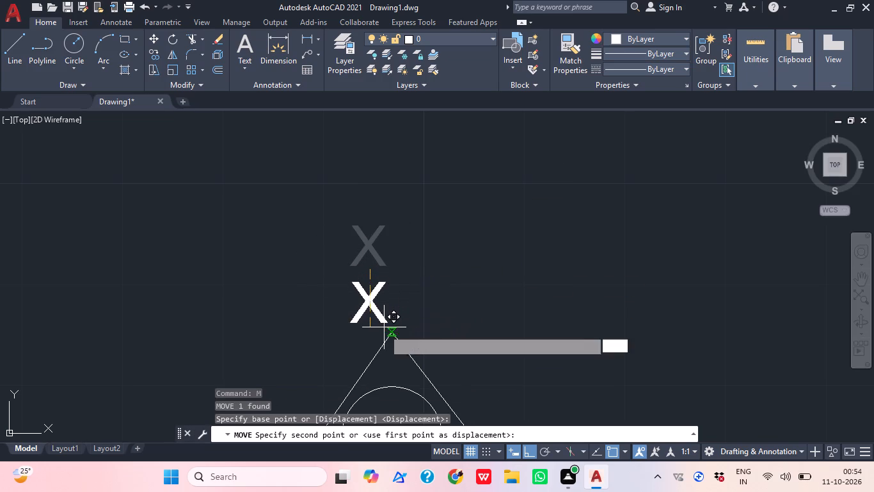
click(395, 281)
Scale the X text up to a height of about 7", using a base point near its lower edge.
scroll(395, 281, down, 3)
scroll(417, 286, up, 1)
drag(397, 281, 392, 271)
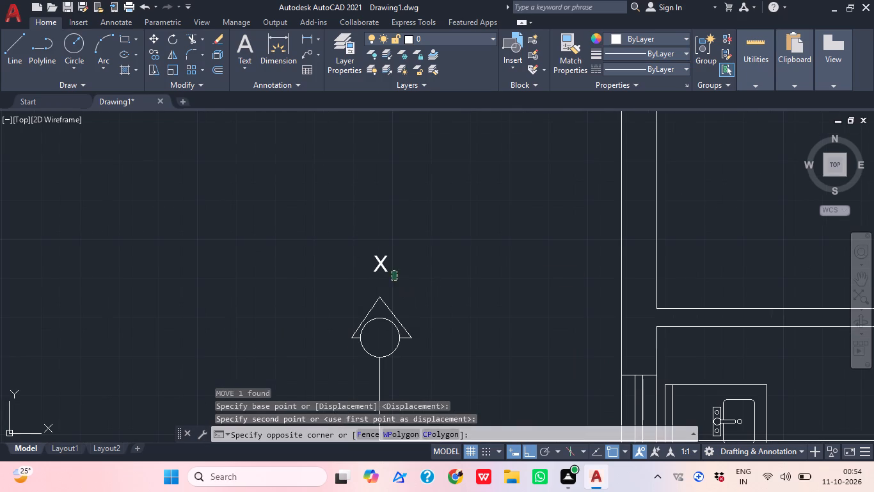
click(365, 247)
text(SC)
key(space)
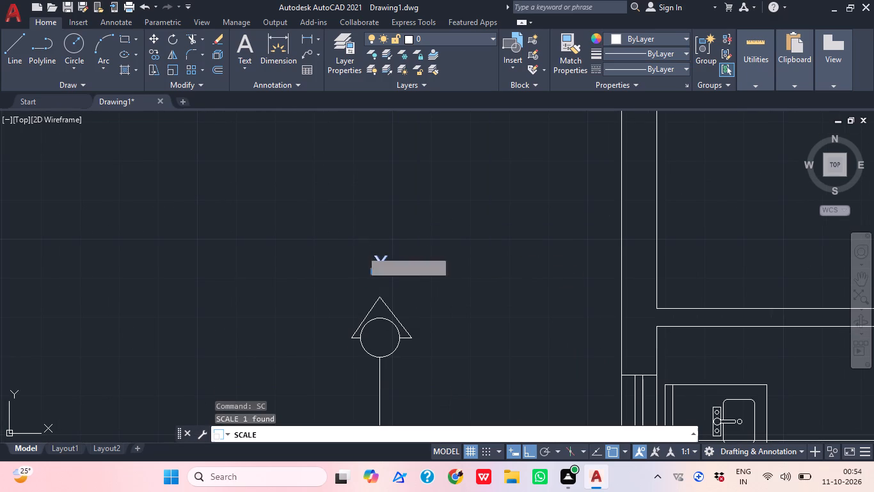
click(383, 277)
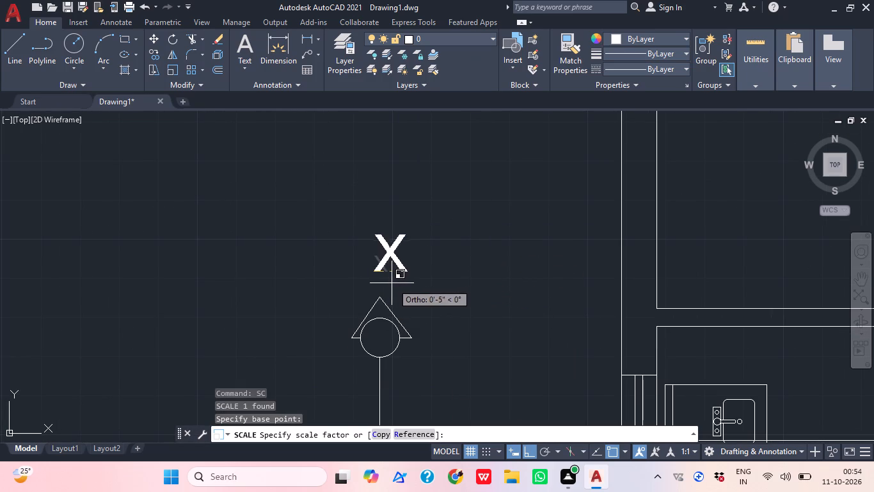
click(385, 285)
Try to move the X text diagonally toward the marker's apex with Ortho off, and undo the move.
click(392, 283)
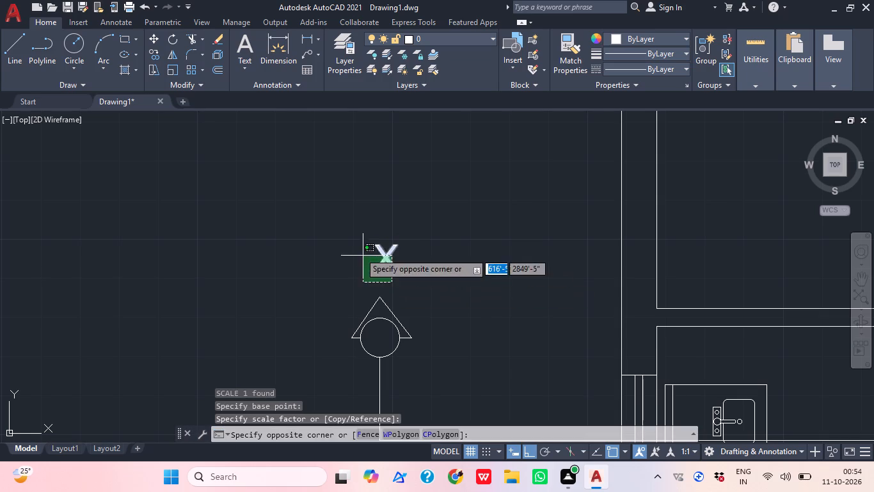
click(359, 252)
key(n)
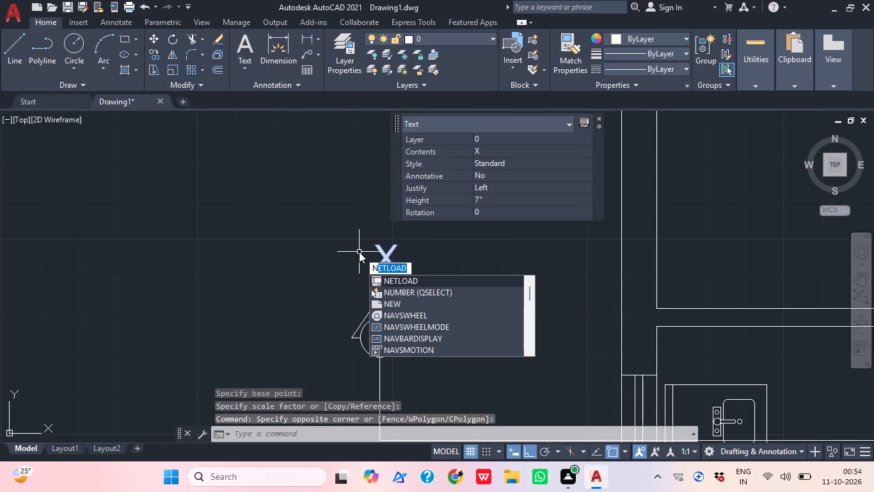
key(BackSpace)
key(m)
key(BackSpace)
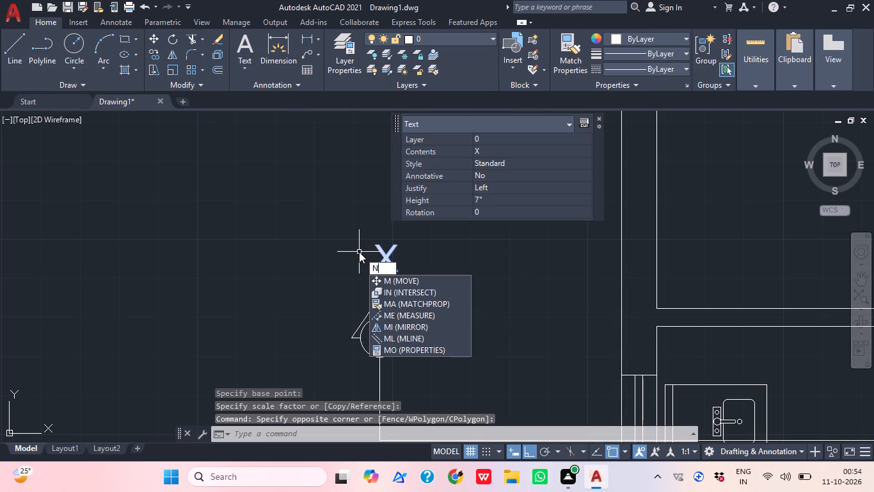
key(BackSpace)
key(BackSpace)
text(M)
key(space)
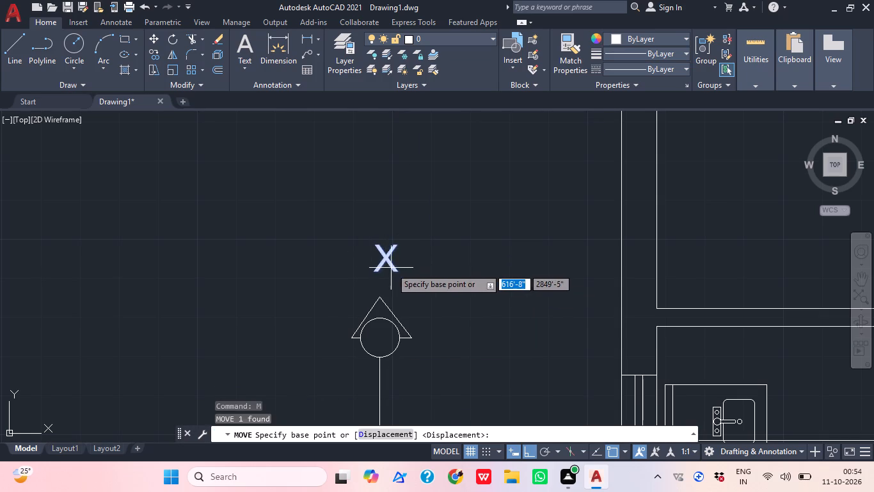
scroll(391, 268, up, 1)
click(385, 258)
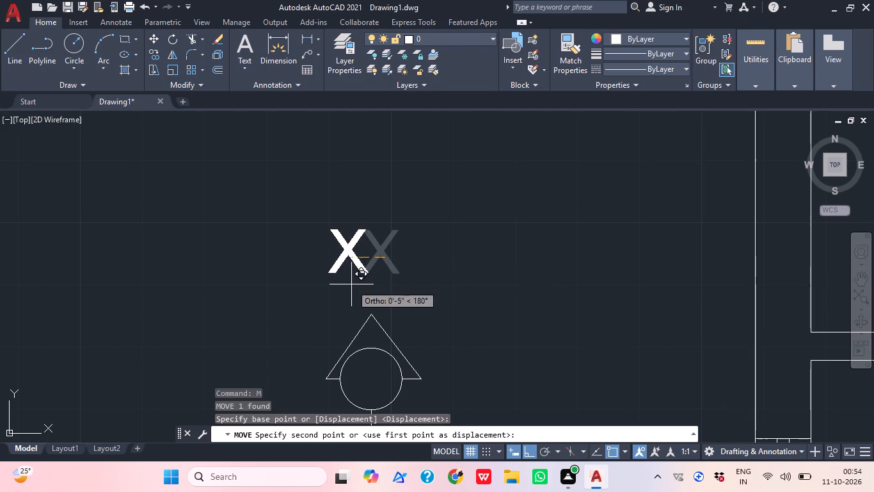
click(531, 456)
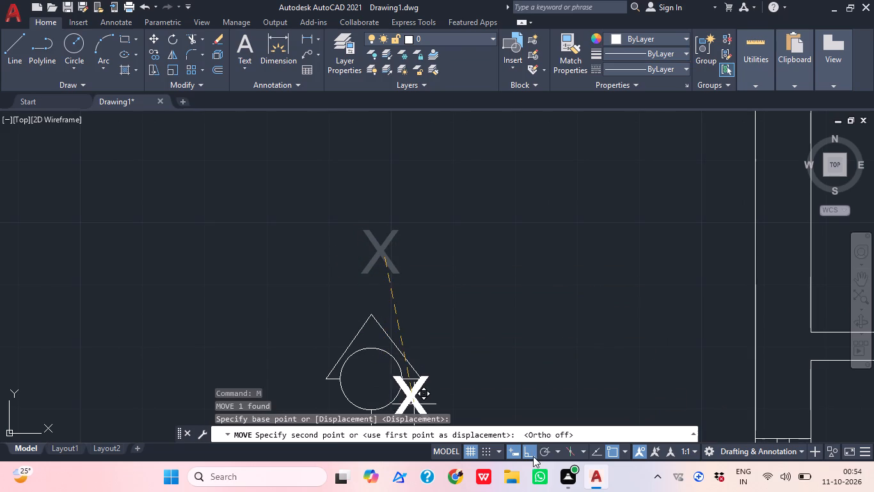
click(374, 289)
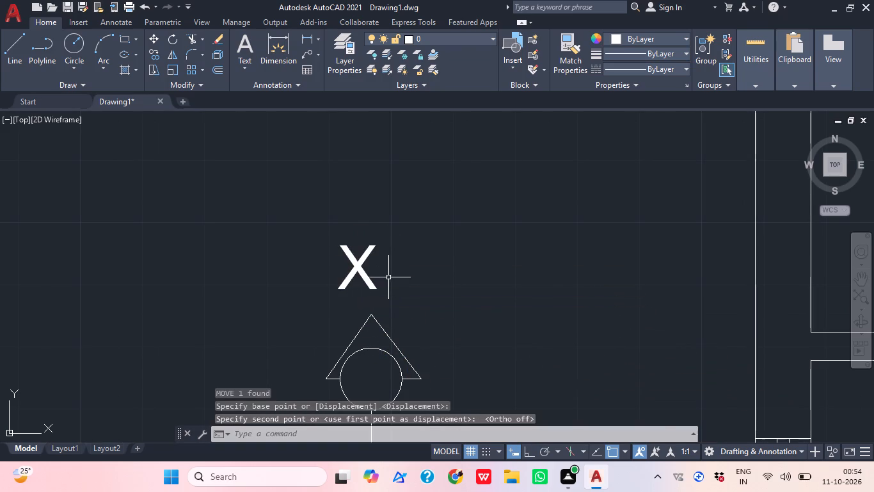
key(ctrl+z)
Move the enlarged X text with Ortho off so it sits just above the west section marker's apex.
scroll(392, 272, up, 2)
drag(395, 272, 393, 261)
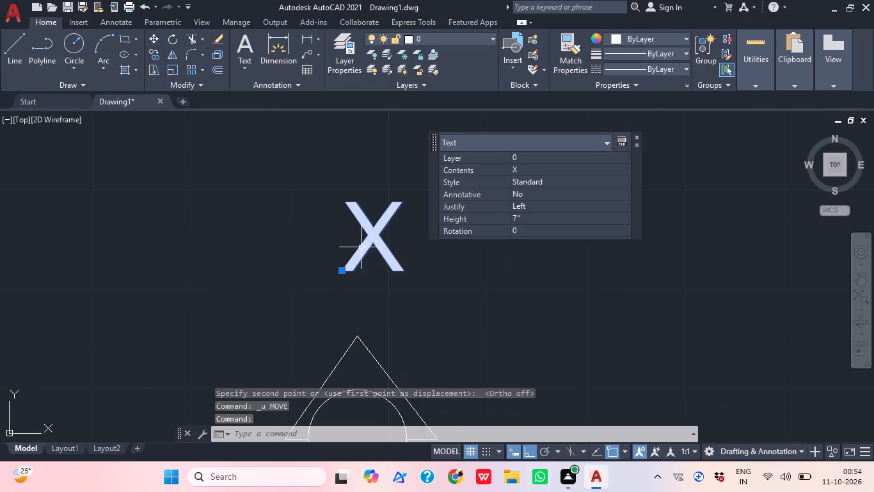
key(m)
key(space)
click(374, 252)
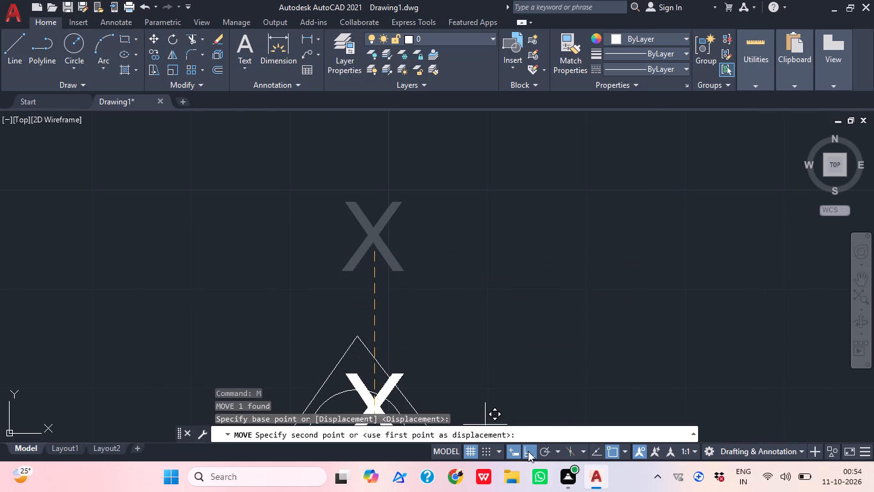
drag(528, 451, 526, 445)
scroll(369, 290, down, 1)
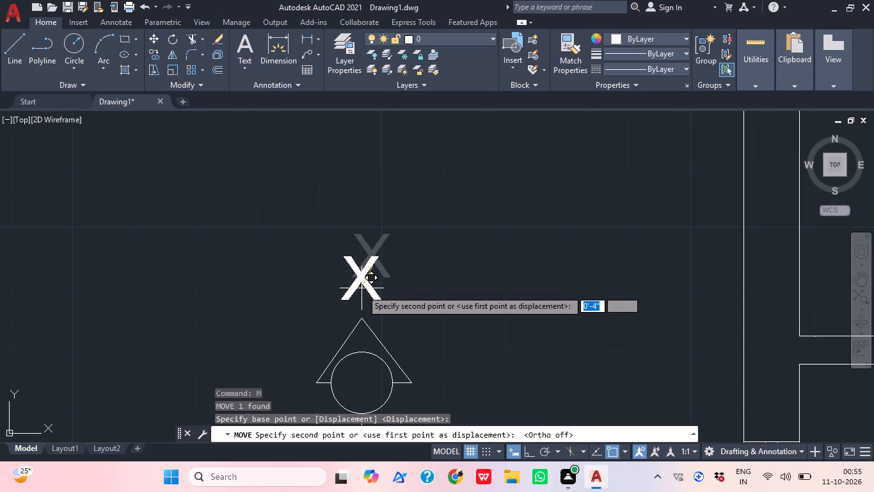
click(362, 290)
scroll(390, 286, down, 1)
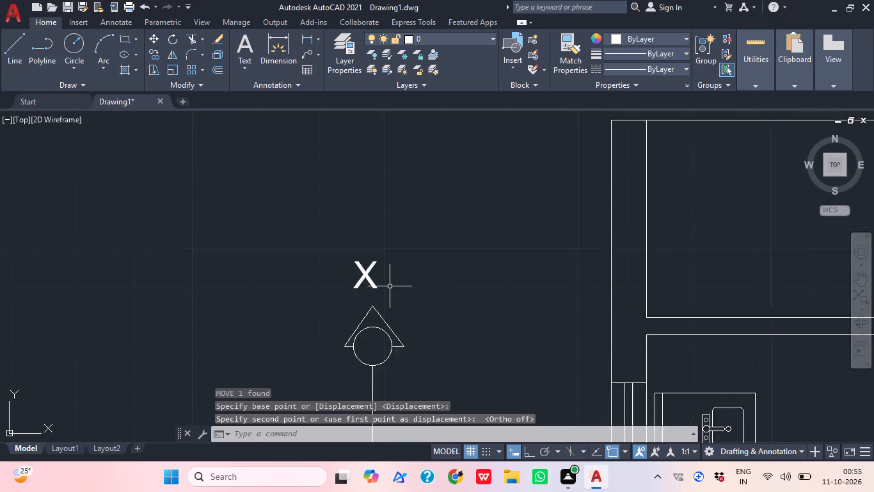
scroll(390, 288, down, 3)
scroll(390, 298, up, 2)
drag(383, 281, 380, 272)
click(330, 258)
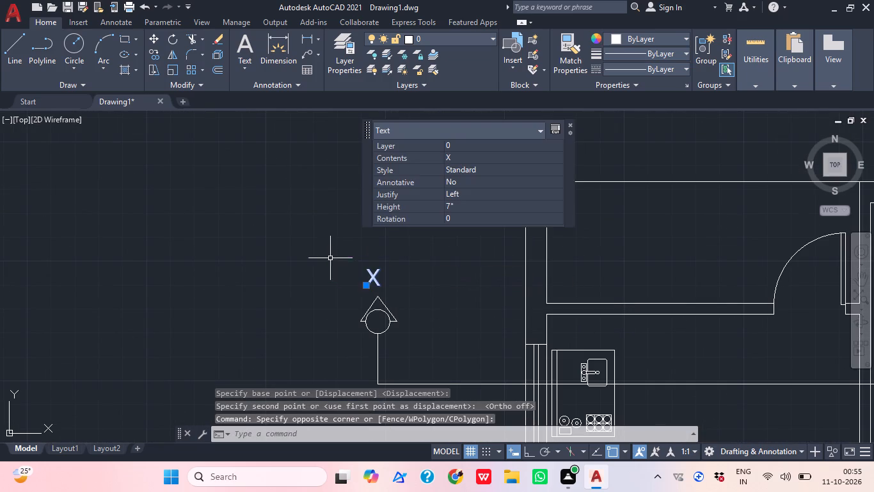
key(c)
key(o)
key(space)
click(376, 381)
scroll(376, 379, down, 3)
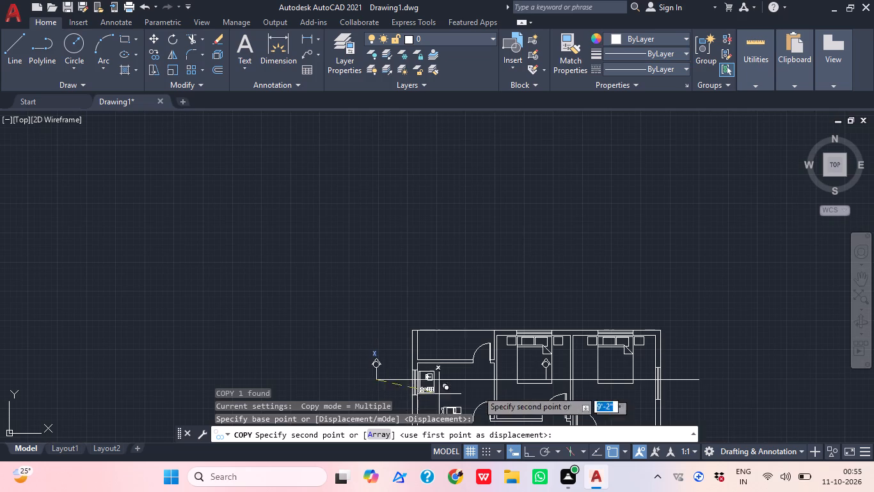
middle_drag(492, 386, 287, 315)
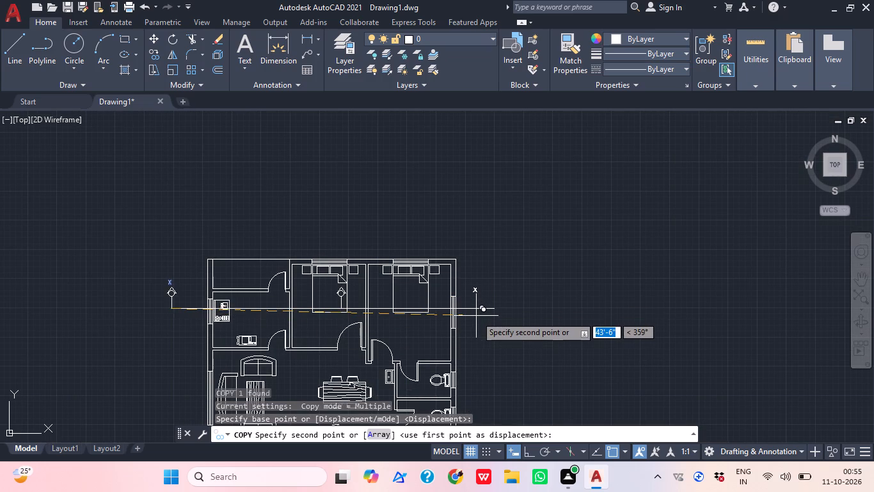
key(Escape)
Copy the west section marker with its X and stem about 44'-6" east along the section line, beyond the building's east wall.
scroll(177, 309, up, 3)
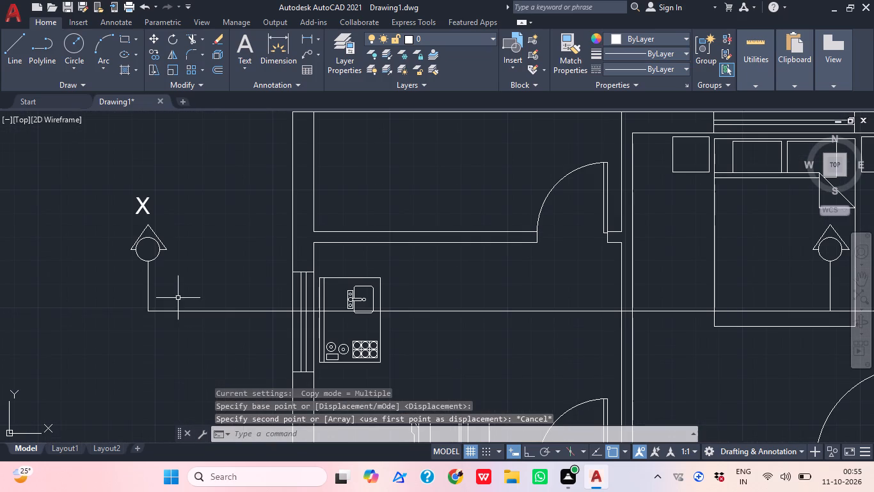
click(179, 298)
click(102, 184)
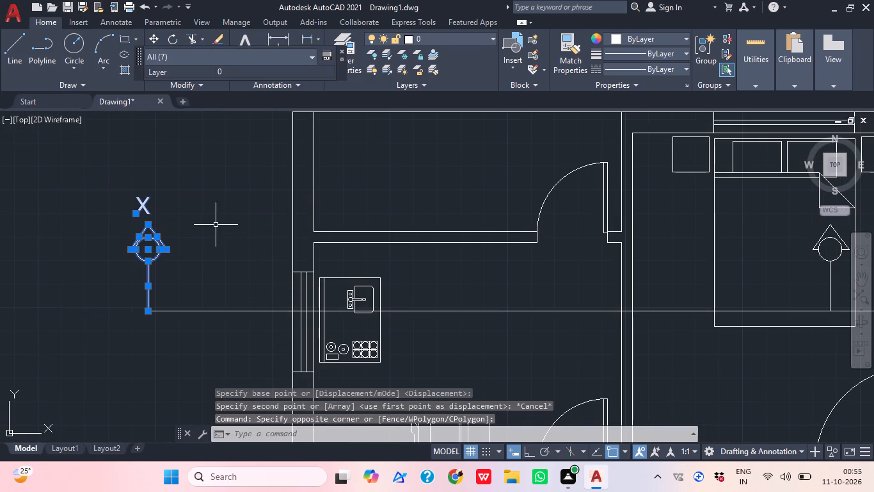
key(c)
text(O)
key(space)
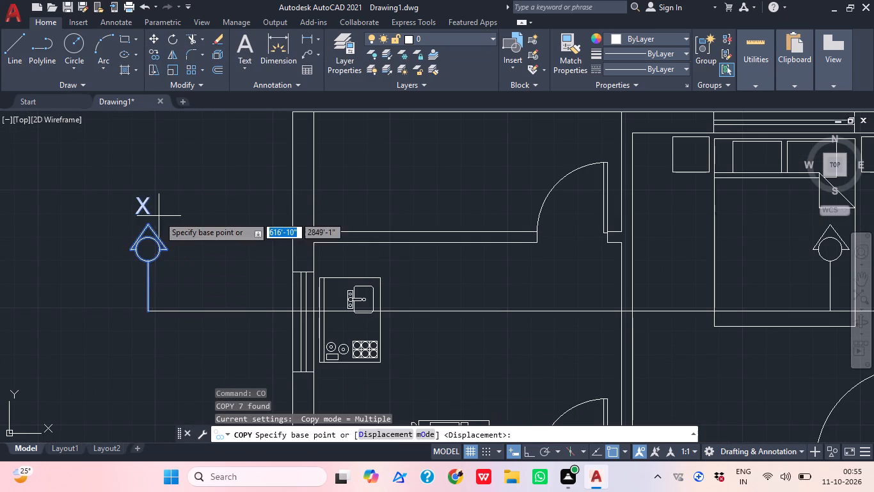
click(150, 307)
scroll(220, 233, down, 2)
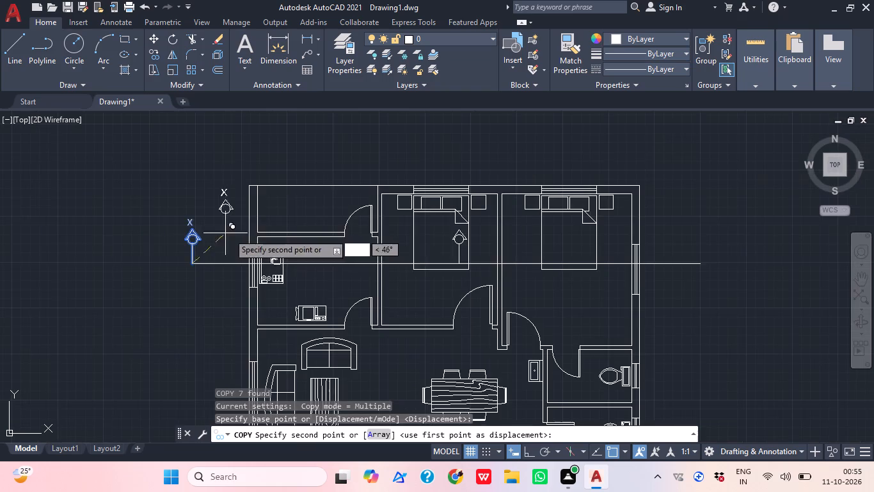
middle_drag(350, 245, 243, 227)
middle_drag(490, 225, 333, 240)
scroll(416, 270, up, 1)
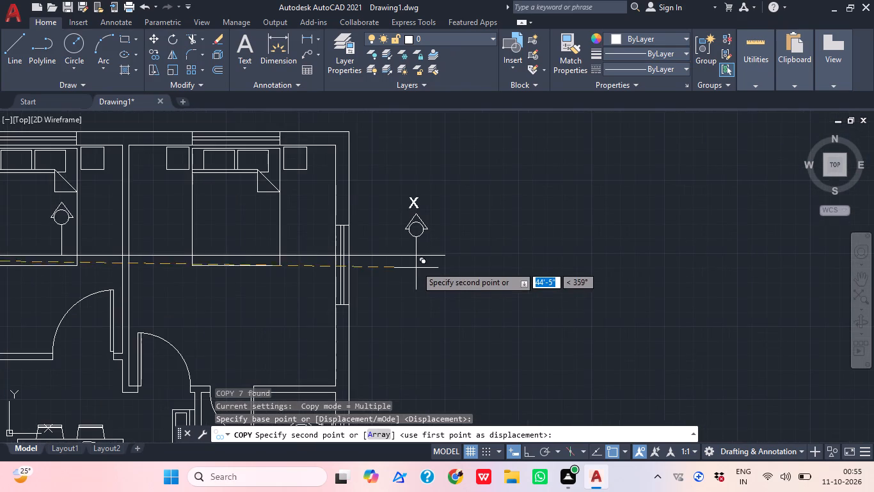
scroll(415, 257, up, 1)
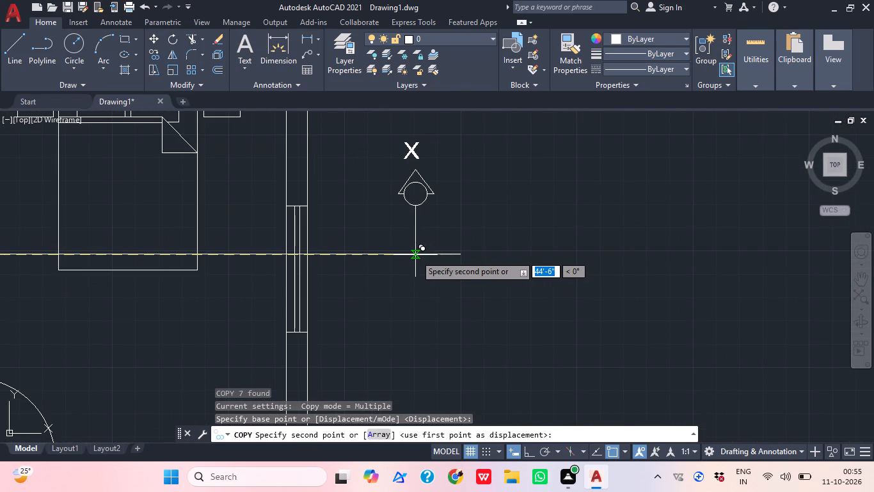
click(415, 255)
key(Escape)
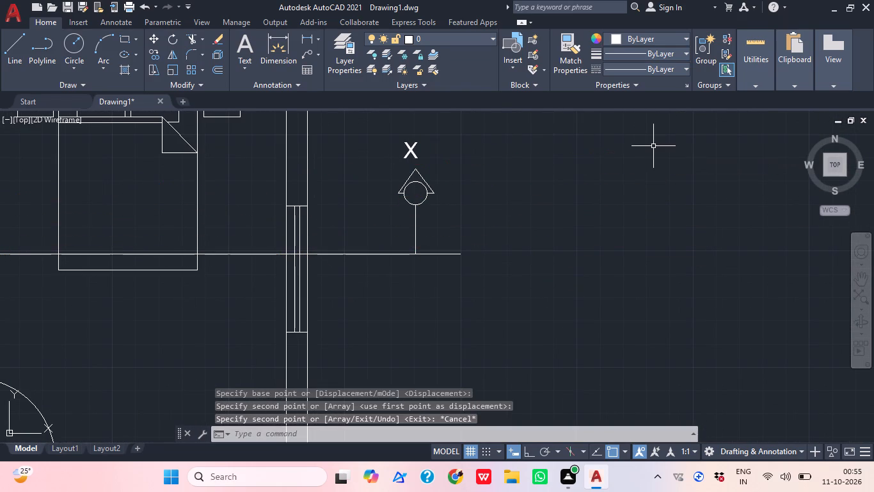
Trim the section line's overhang beyond the east marker's stem.
key(t)
key(r)
key(space)
drag(477, 298, 473, 287)
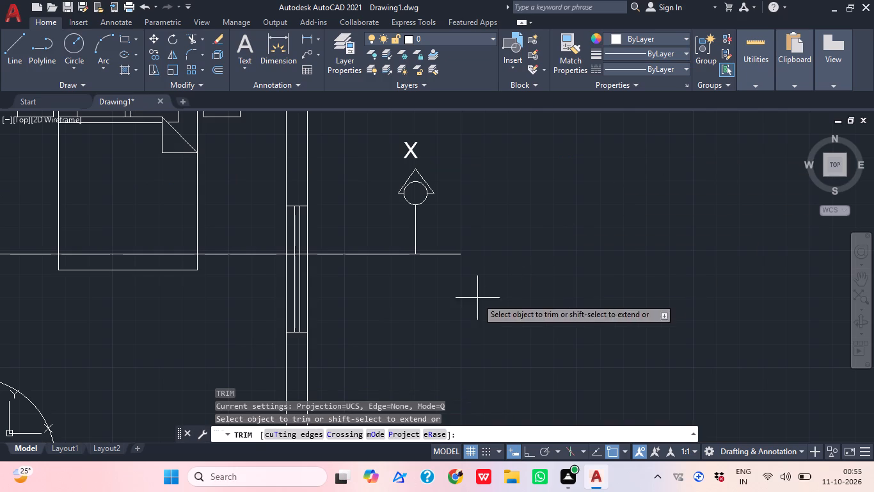
drag(473, 287, 460, 271)
click(443, 244)
click(433, 261)
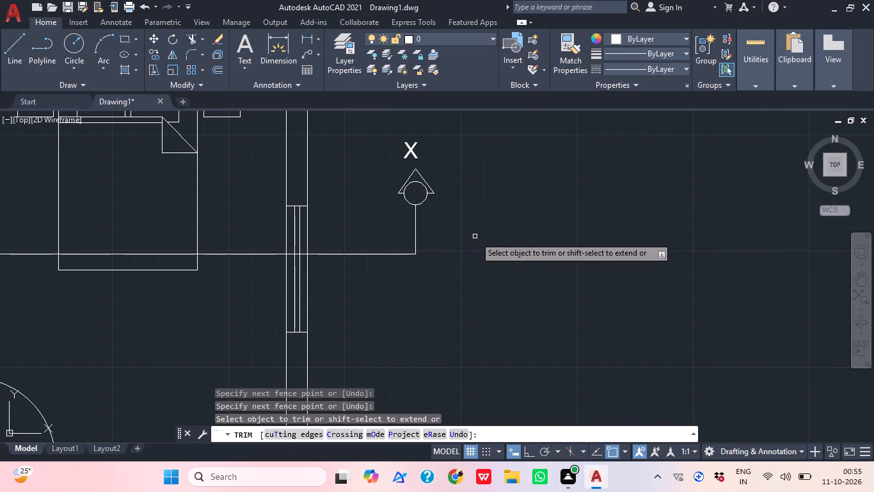
key(Escape)
Review the whole floor plan with its section line and markers.
scroll(478, 231, down, 3)
middle_drag(483, 241, 486, 258)
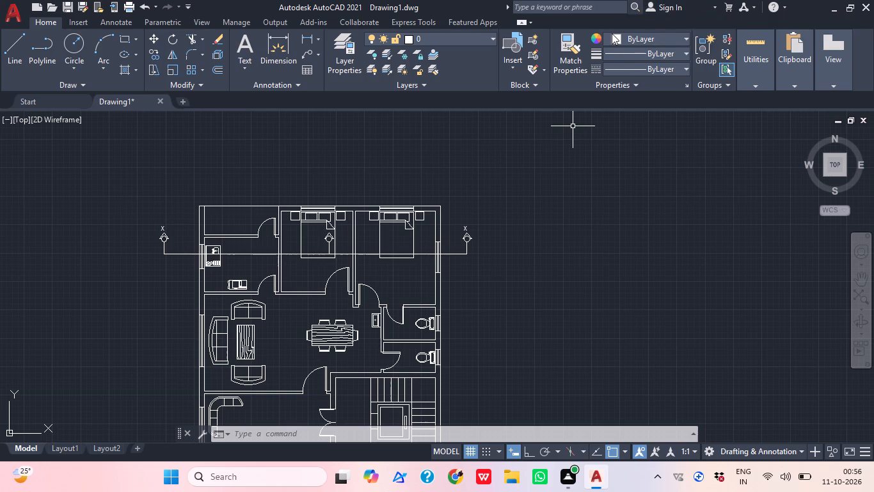
scroll(580, 151, down, 1)
middle_drag(544, 235, 498, 184)
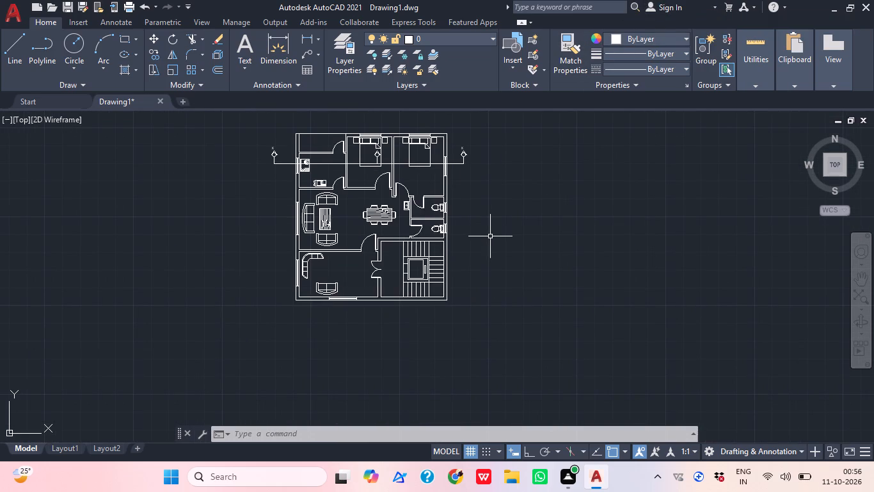
middle_drag(422, 225, 425, 235)
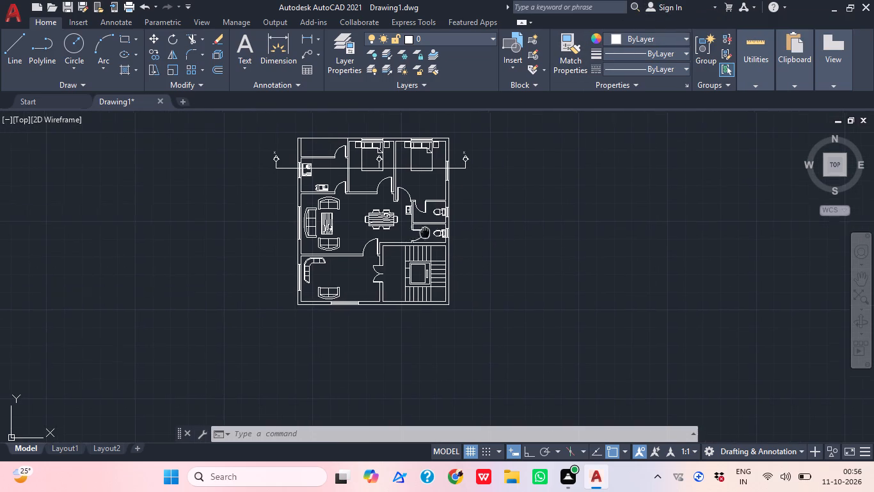
middle_drag(425, 235, 430, 245)
scroll(406, 205, up, 1)
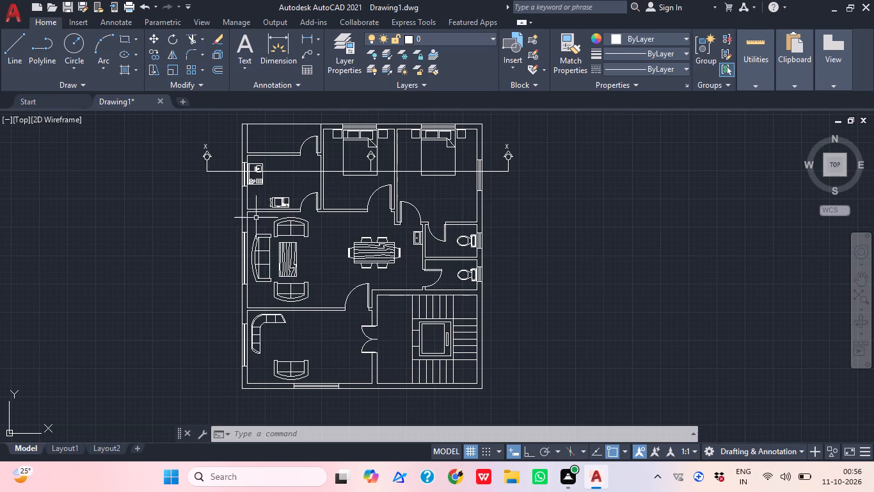
middle_drag(315, 234, 317, 249)
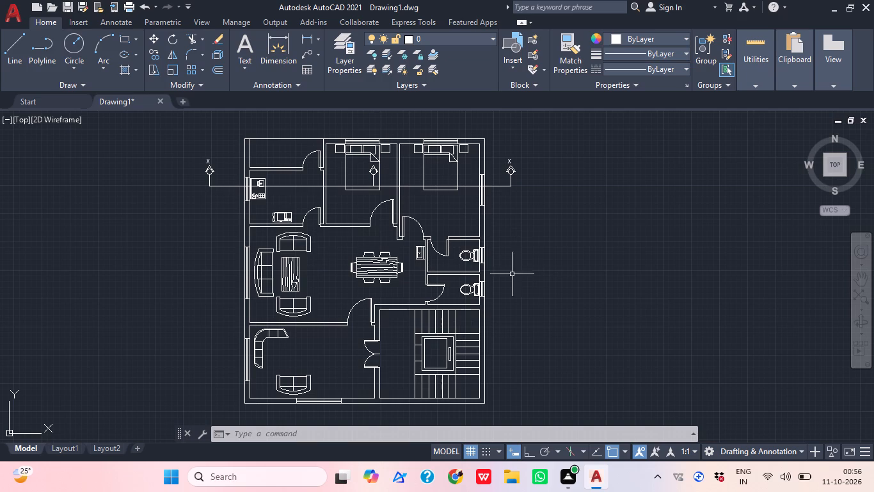
middle_click(485, 274)
middle_drag(525, 284, 497, 284)
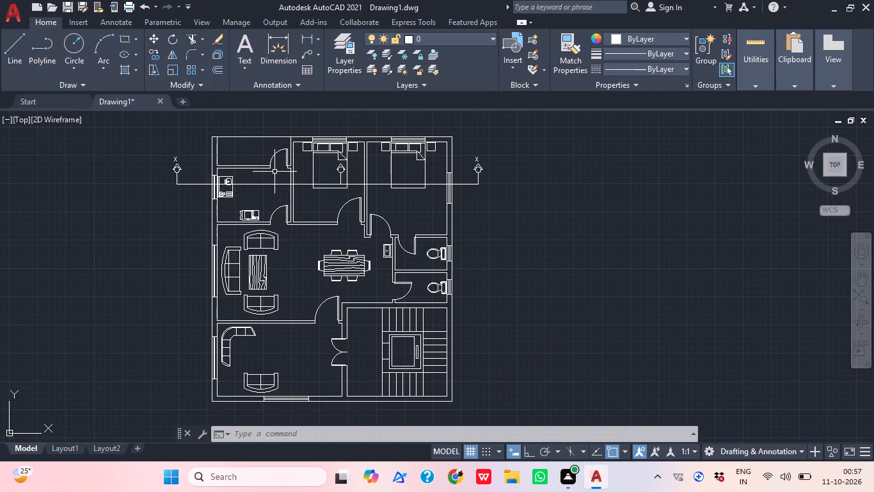
Add single-line text UTILITY in the northwest room near its north wall, about 11" high with 0 rotation, using Ortho.
scroll(241, 142, up, 2)
key(t)
text(EXT)
key(space)
scroll(244, 149, up, 1)
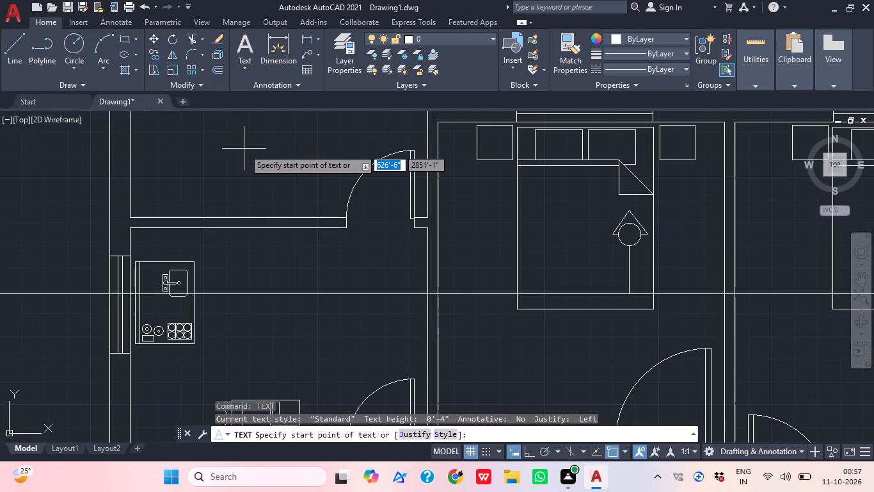
middle_drag(229, 170, 235, 223)
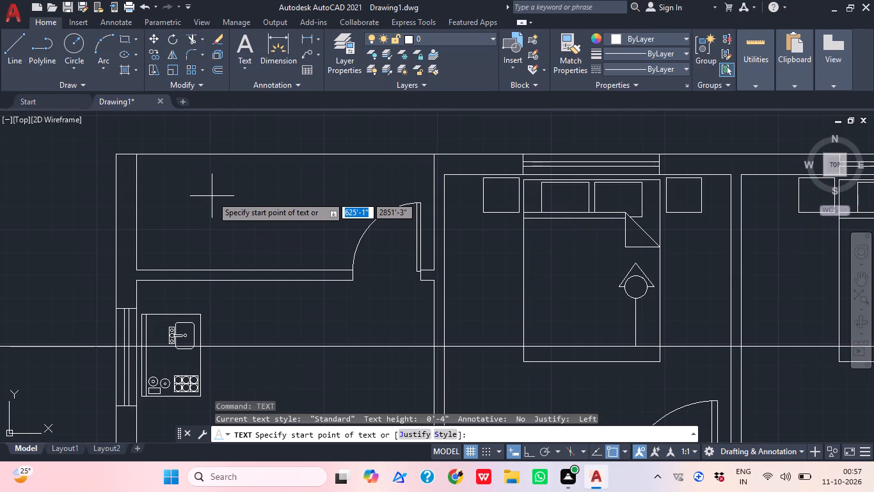
scroll(211, 172, up, 1)
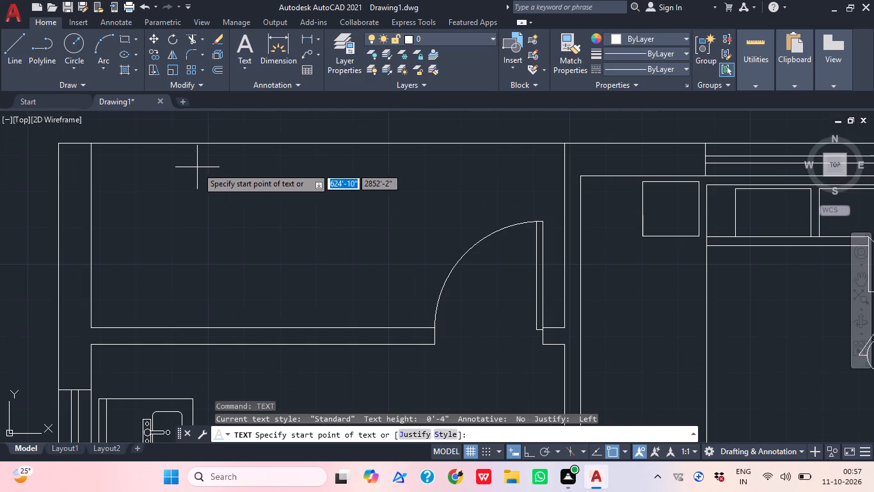
click(186, 183)
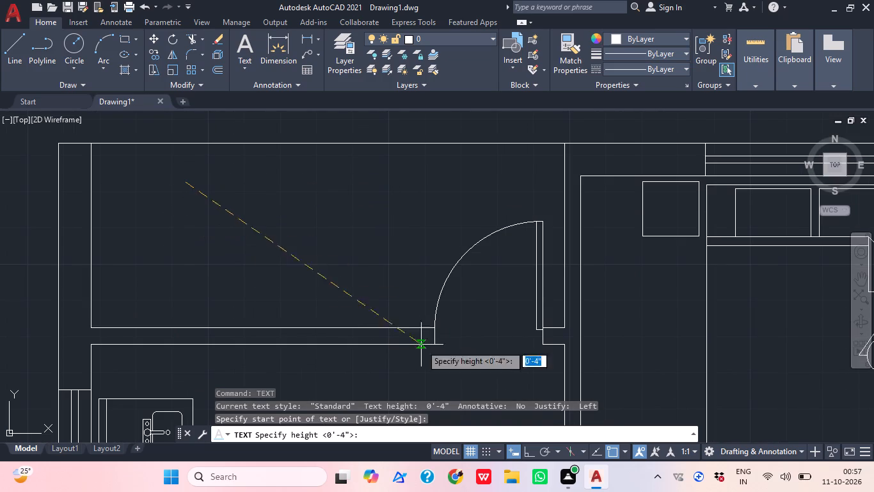
drag(528, 452, 528, 445)
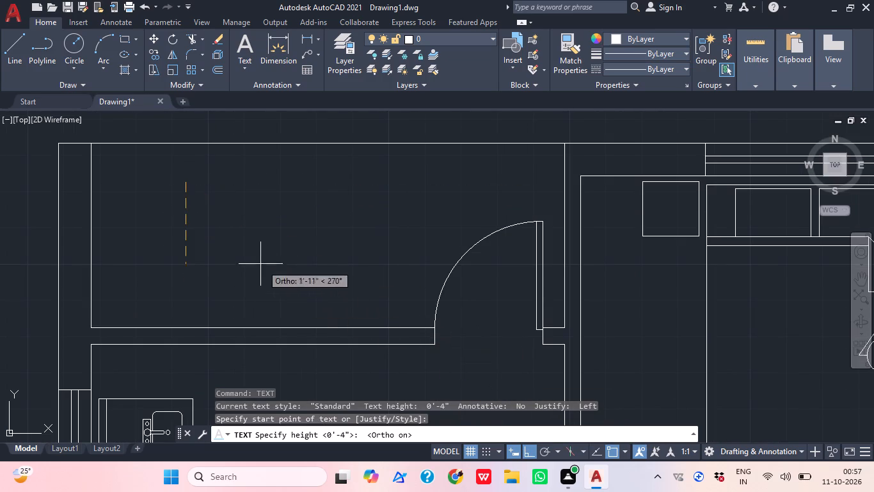
click(182, 223)
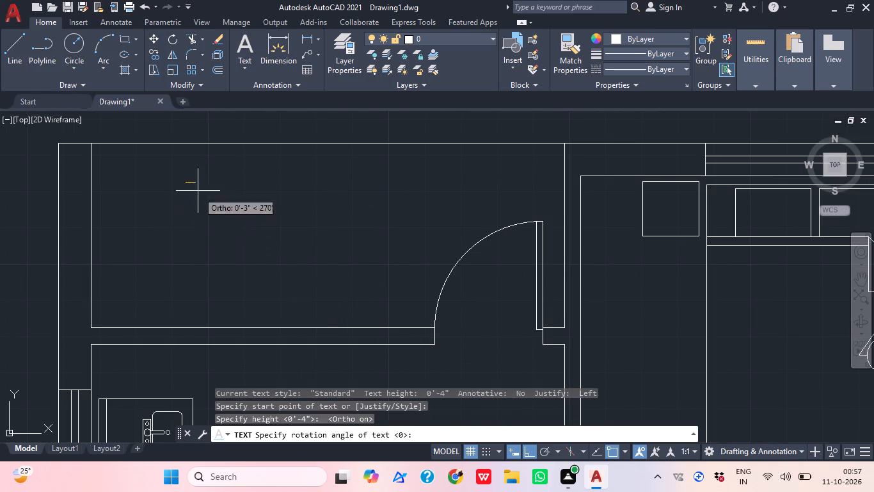
click(215, 184)
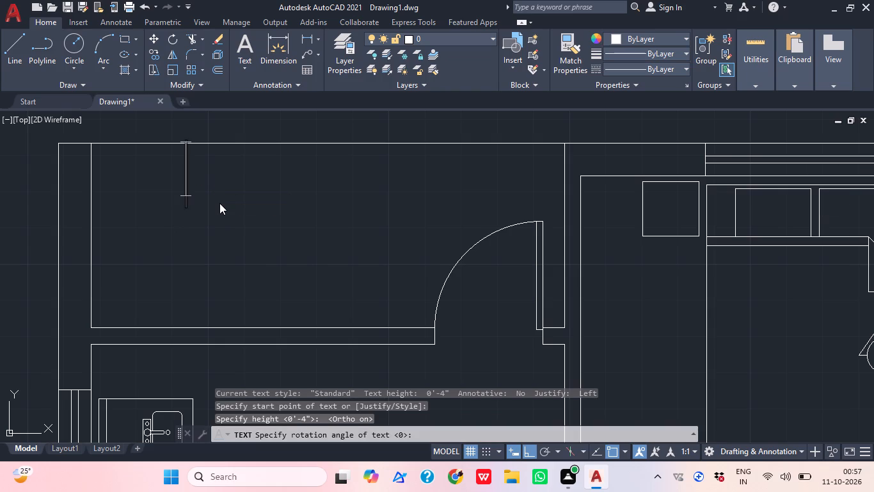
text(UT)
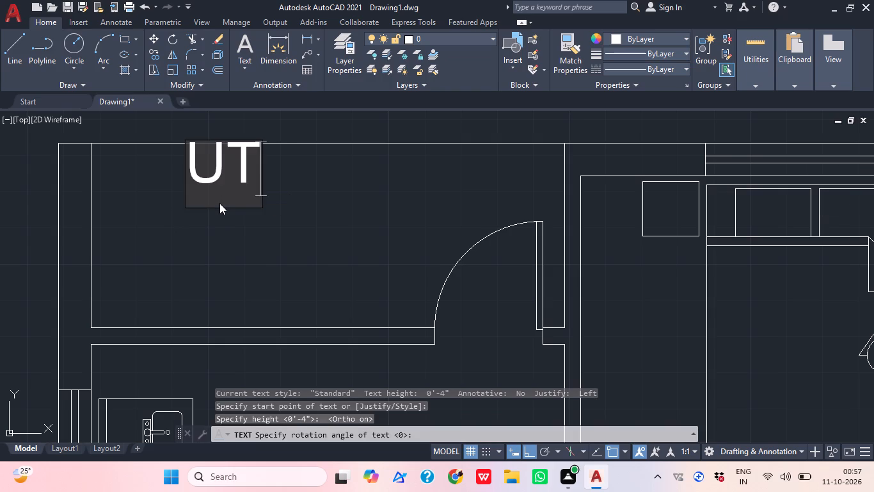
key(i)
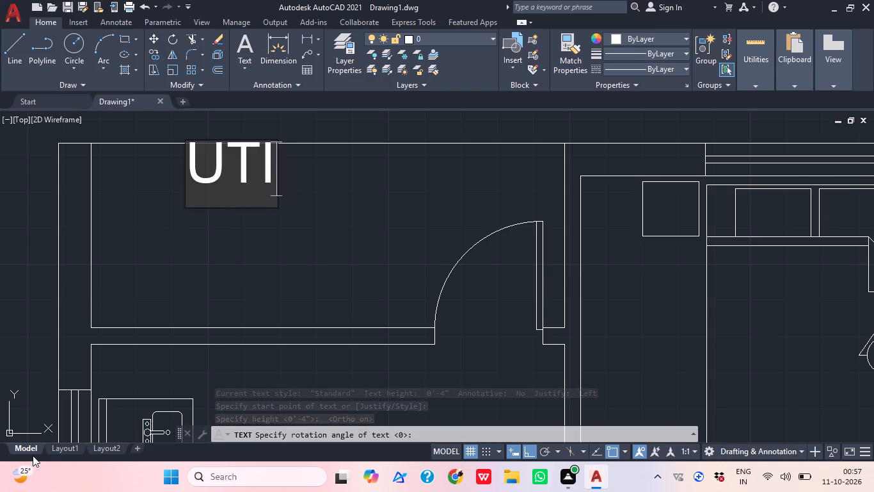
text(LI)
text(TY)
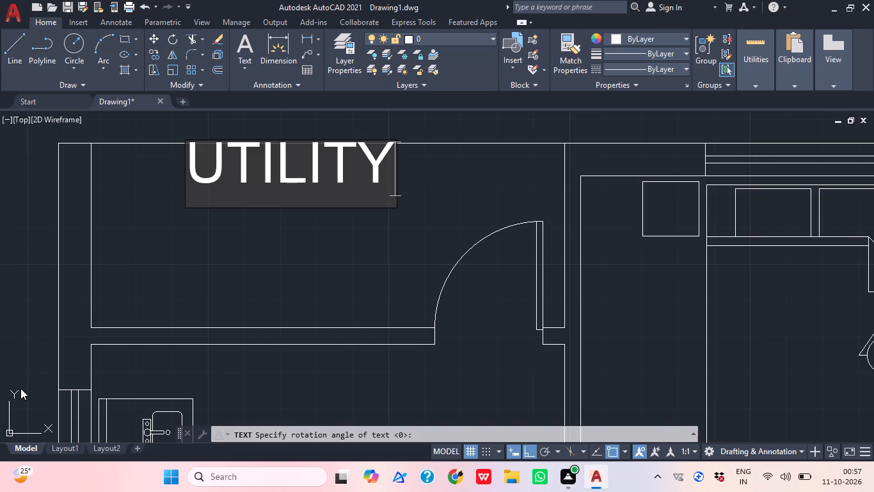
click(294, 290)
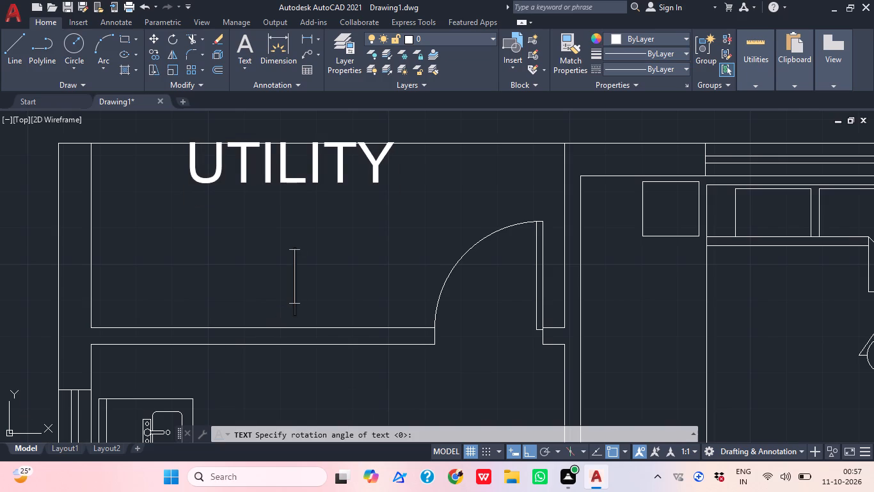
key(Escape)
Move the UTILITY text about 1' south with Ortho on so it clears the room's north wall.
click(397, 160)
click(304, 161)
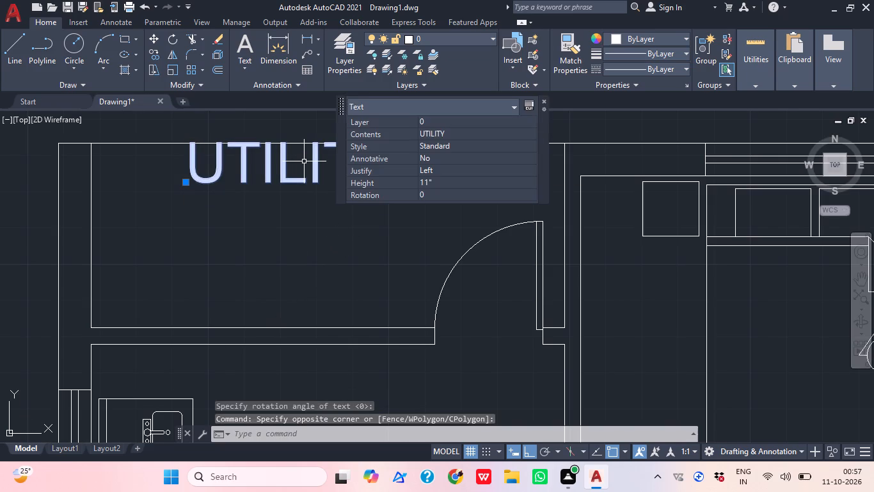
key(m)
key(space)
click(294, 168)
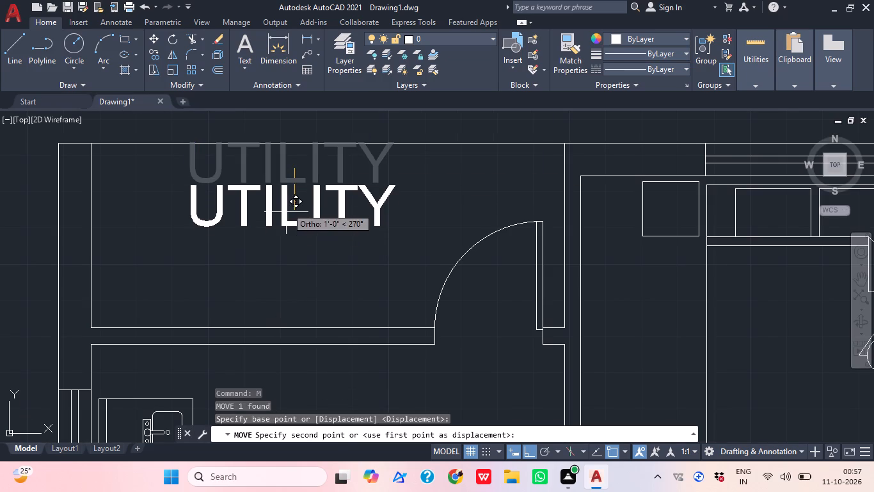
click(287, 207)
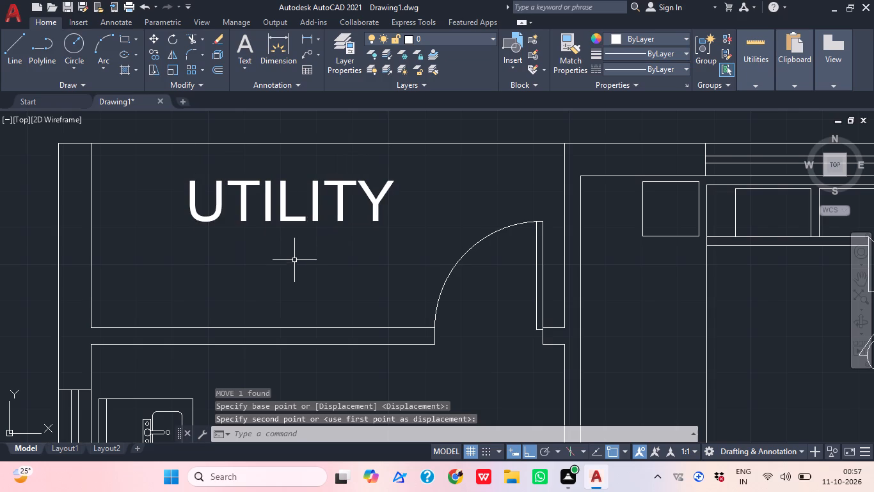
Copy the UTILITY text straight down to form a second line directly below it, using Ortho.
click(290, 215)
key(c)
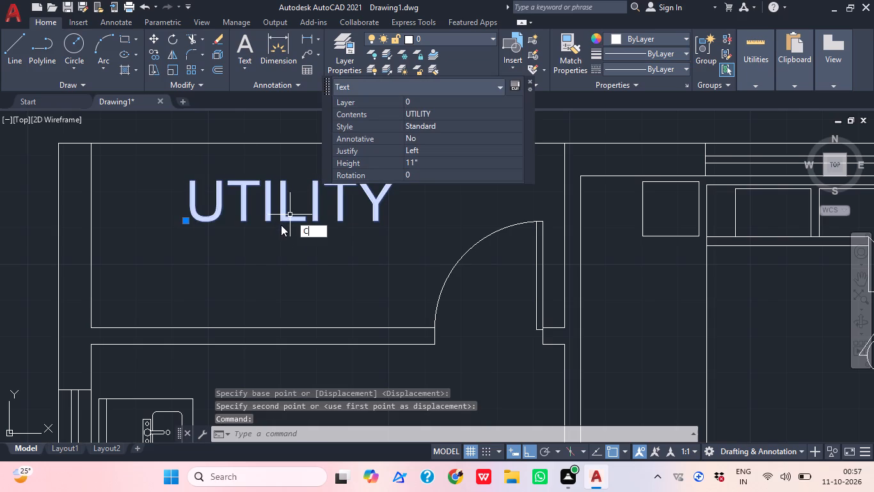
text(O)
key(space)
click(278, 225)
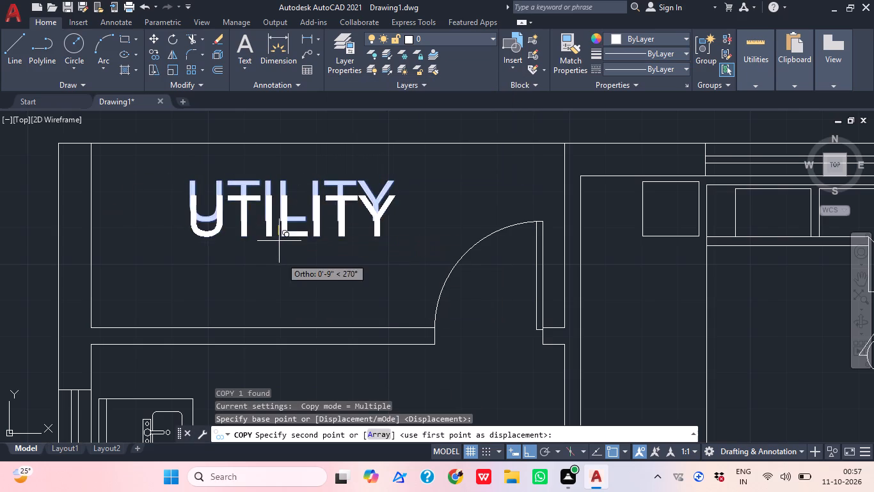
click(277, 278)
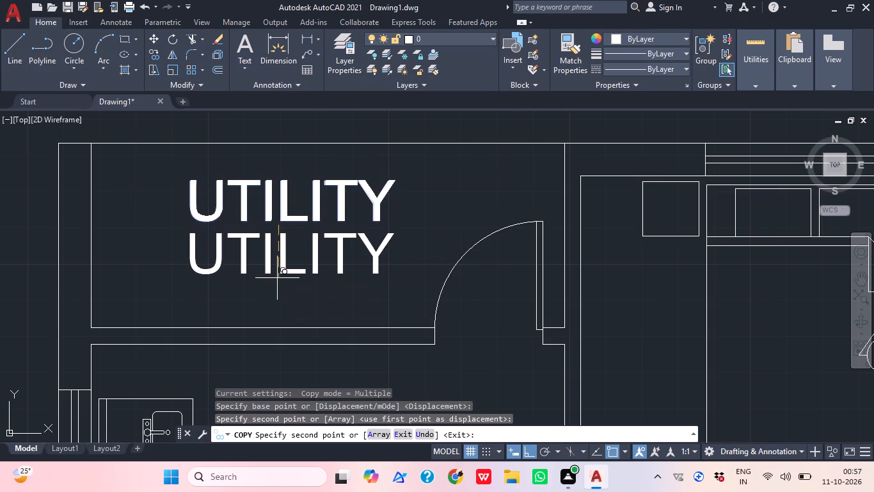
key(Escape)
Change the copied lower text to read 10'11"X4'3".
click(287, 268)
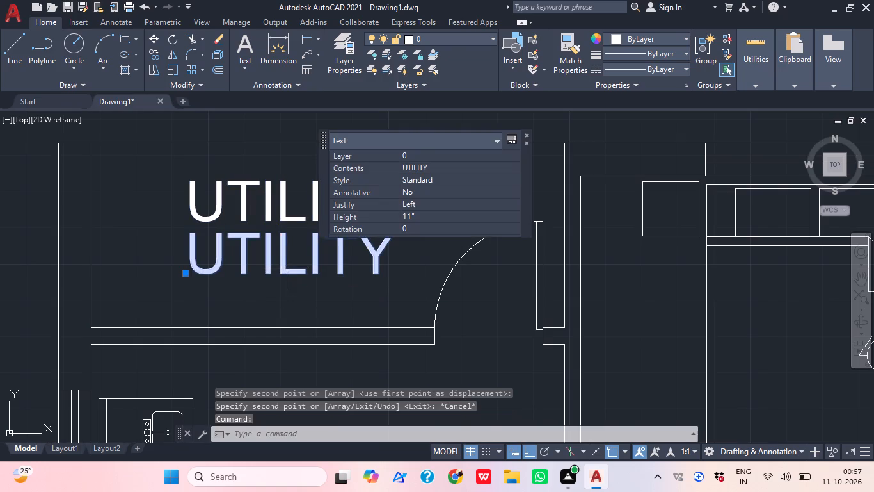
click(283, 266)
click(283, 266)
double_click(283, 266)
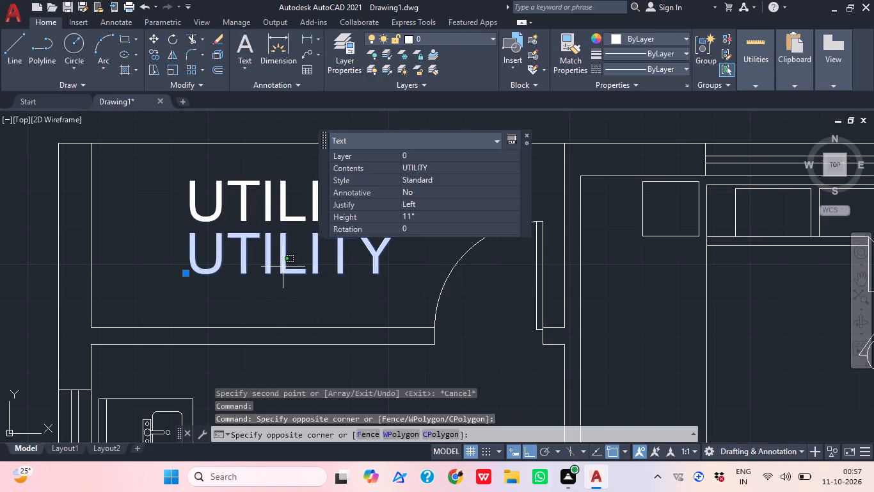
double_click(230, 266)
double_click(220, 258)
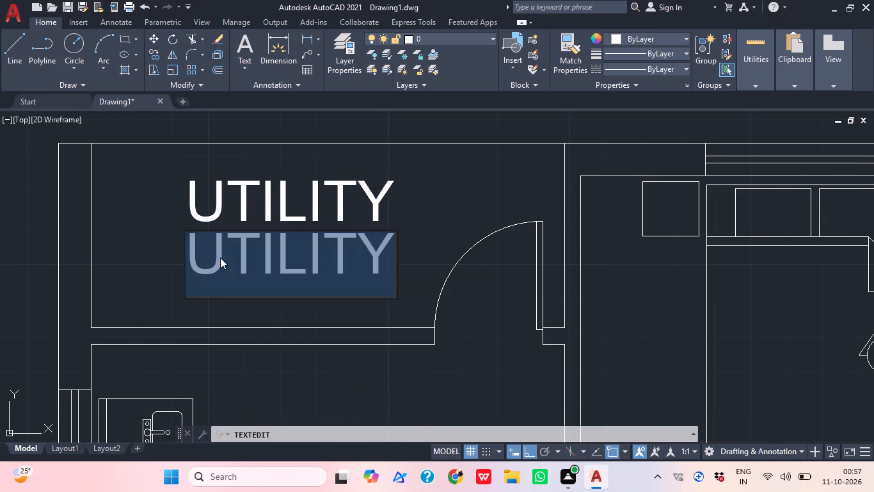
text(10')
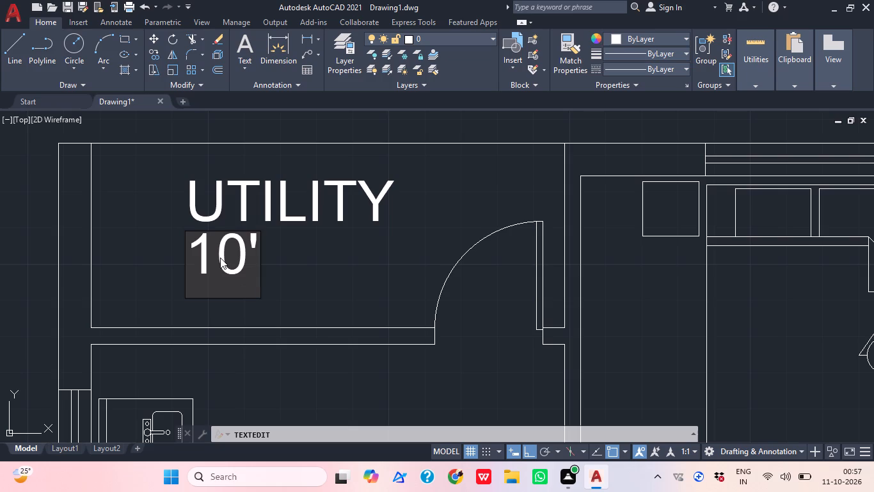
text(11)
key(shift+quotedbl)
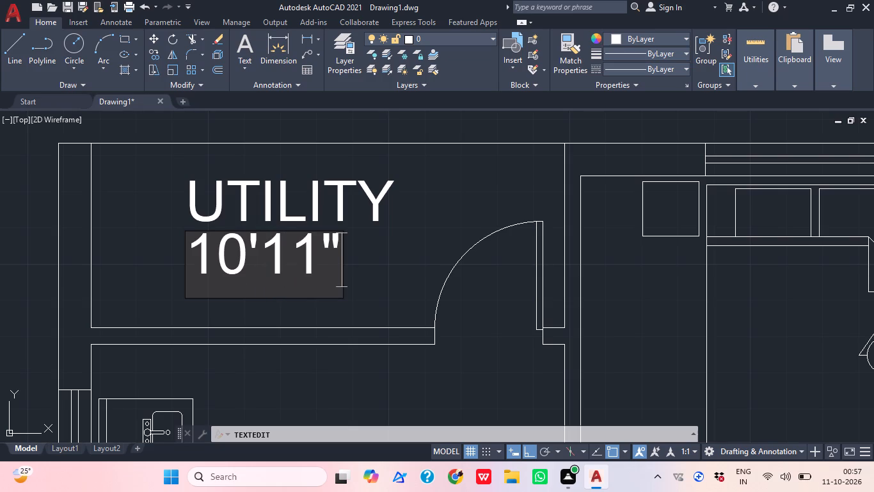
key(x)
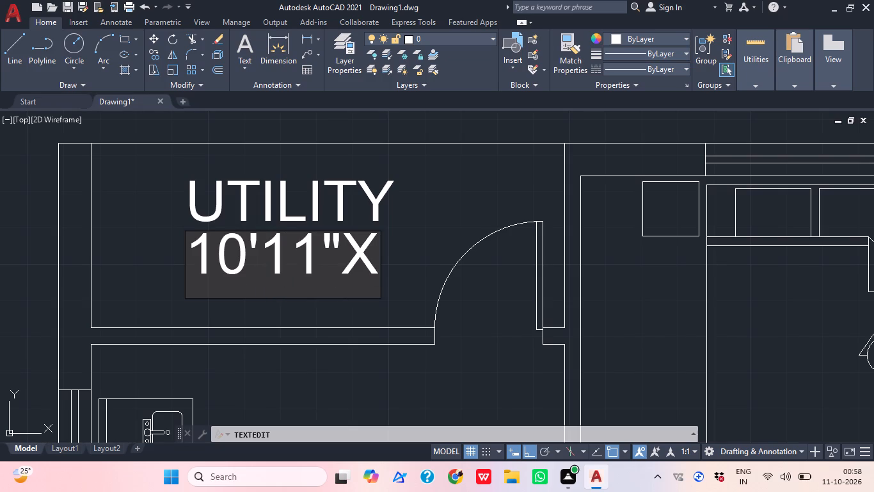
text(4'3")
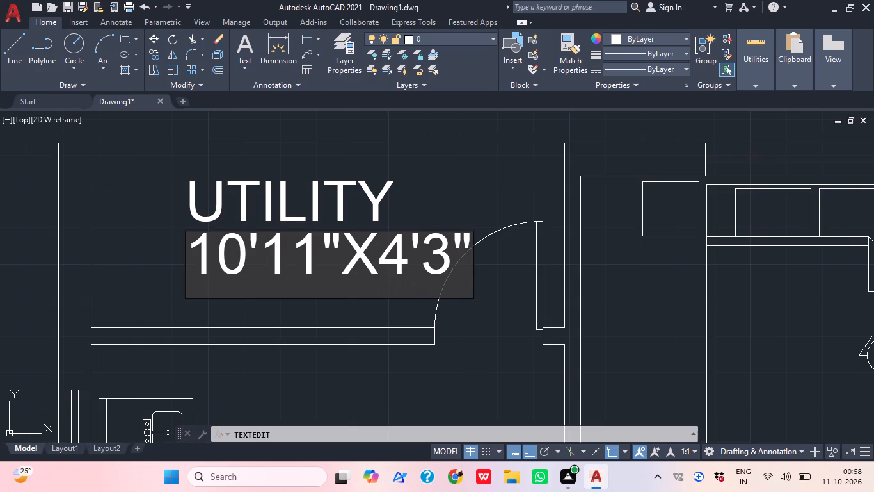
click(328, 376)
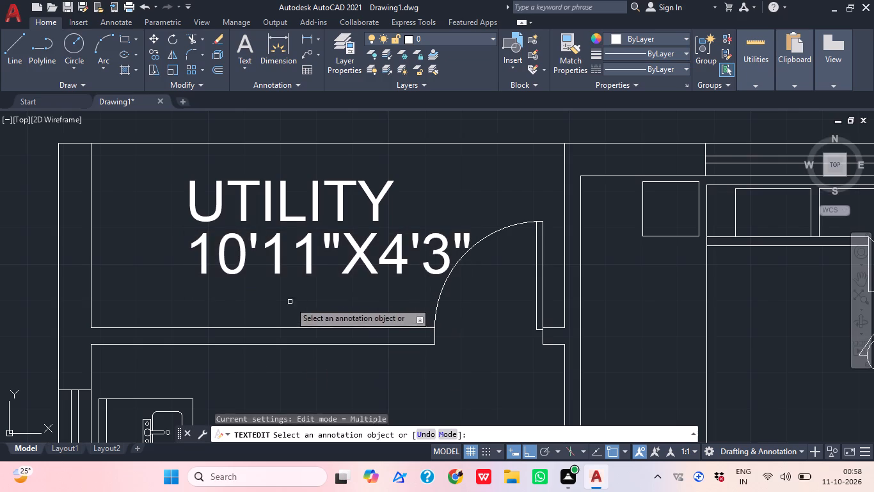
key(Escape)
Scale the 10'11"X4'3" text down to about 9" high.
click(276, 252)
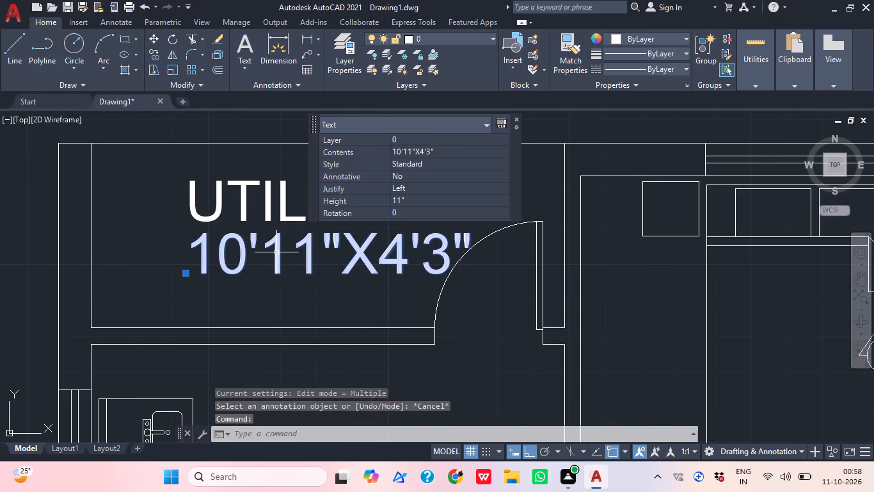
key(s)
text(C)
key(space)
click(276, 254)
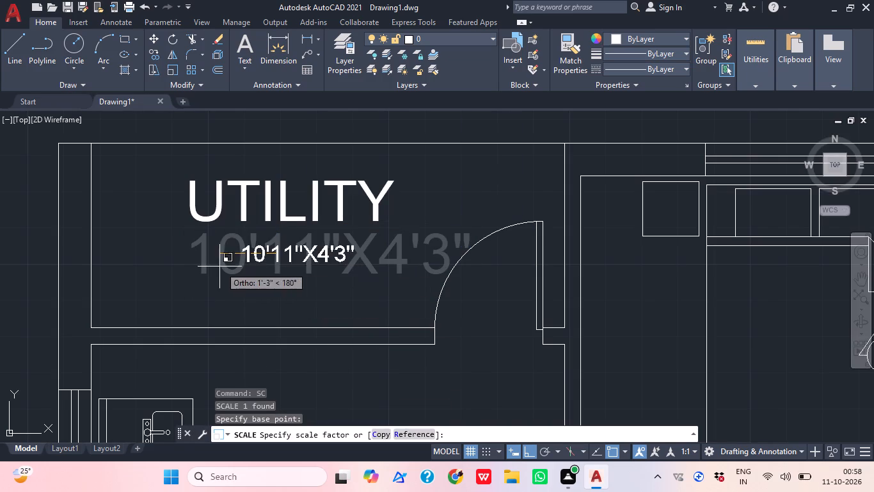
click(154, 274)
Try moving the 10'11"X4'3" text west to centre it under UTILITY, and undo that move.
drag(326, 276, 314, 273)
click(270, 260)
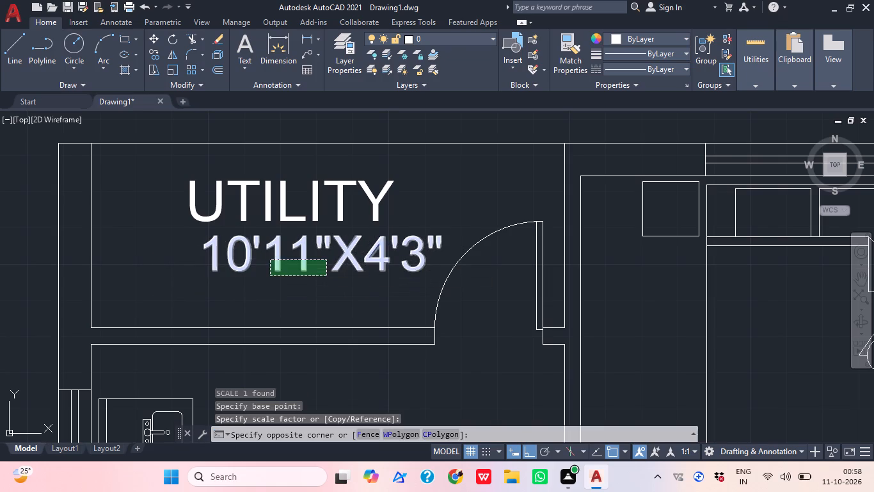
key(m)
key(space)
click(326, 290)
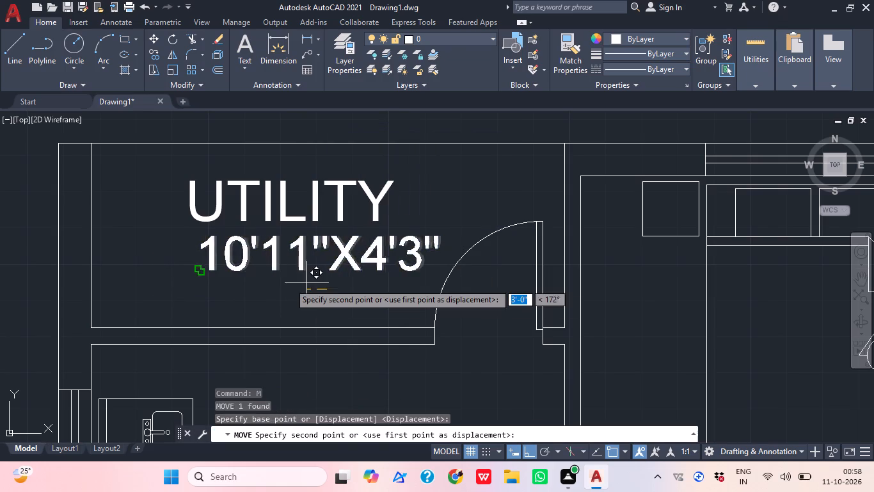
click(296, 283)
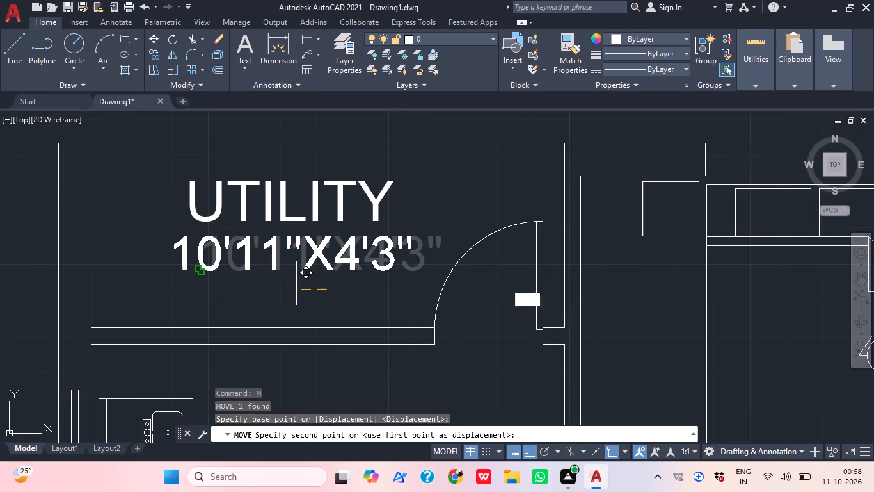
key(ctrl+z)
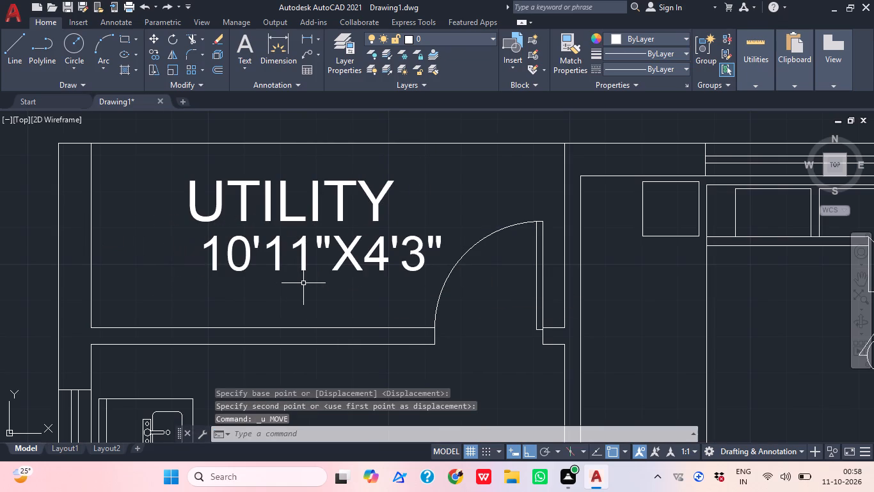
Move the 10'11"X4'3" text about 9" west with Ortho on so it sits centred under UTILITY.
click(301, 266)
key(m)
key(space)
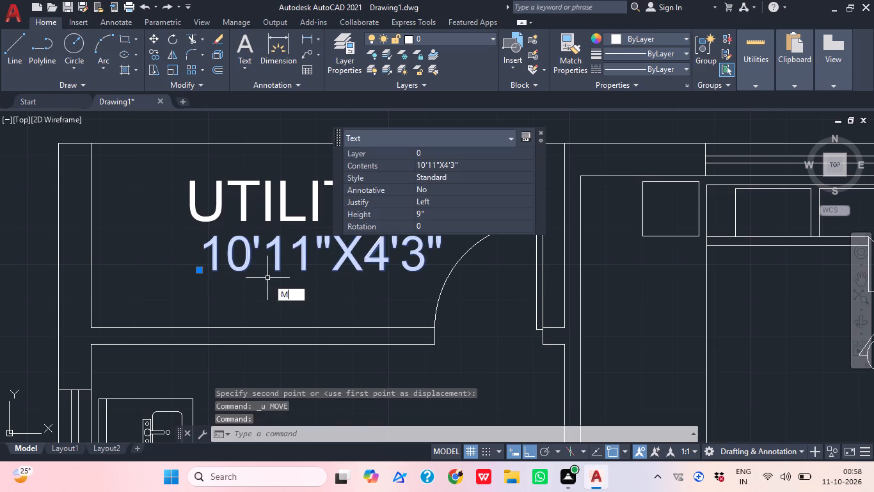
drag(310, 262, 303, 261)
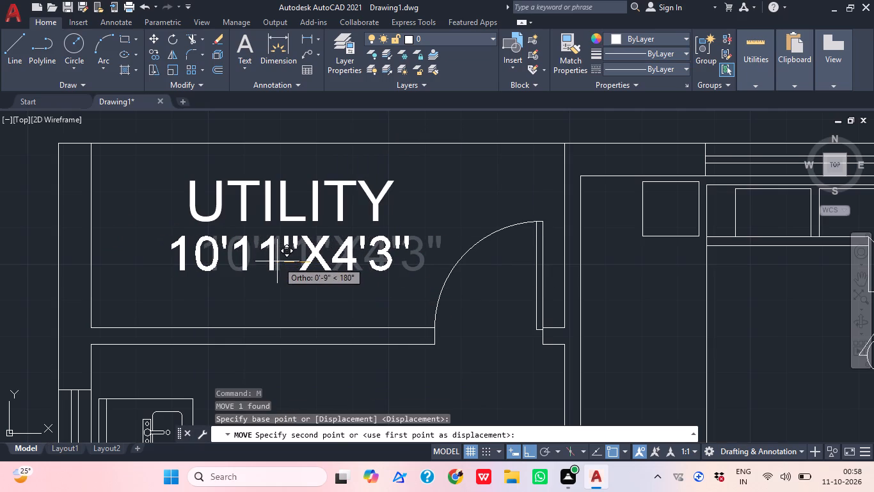
click(278, 262)
Scale the UTILITY text down to a little over half its size about a point within the word.
scroll(477, 243, down, 2)
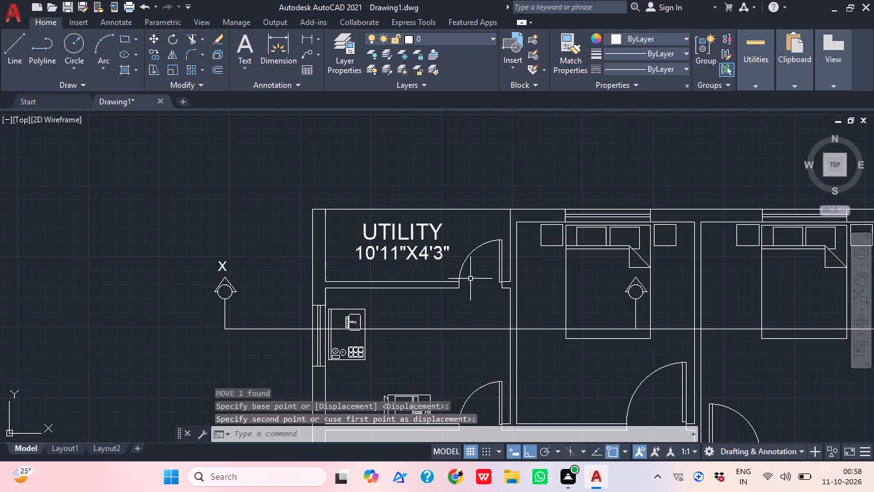
middle_drag(485, 279, 425, 309)
scroll(389, 317, down, 1)
middle_drag(457, 314, 398, 318)
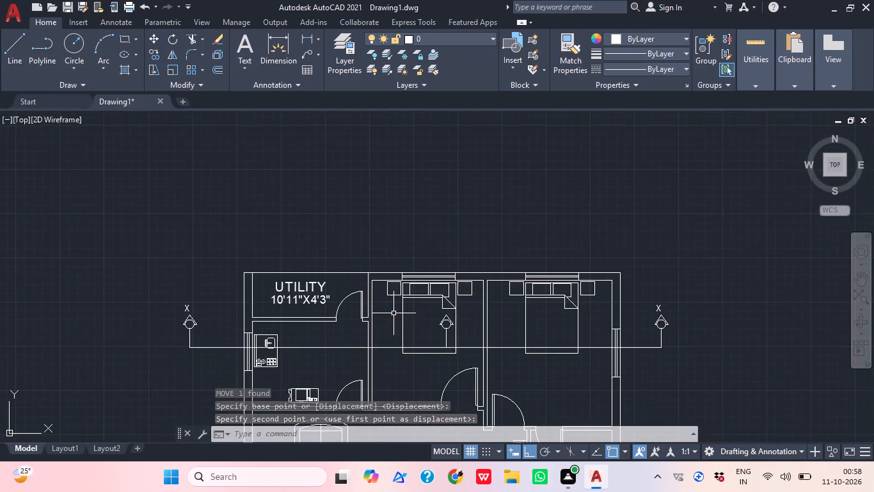
scroll(376, 320, down, 1)
middle_drag(353, 343, 352, 320)
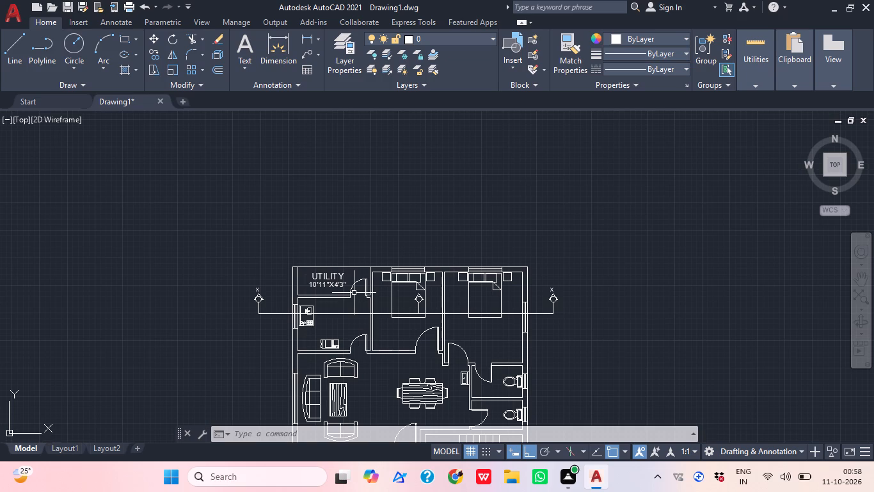
scroll(347, 286, up, 2)
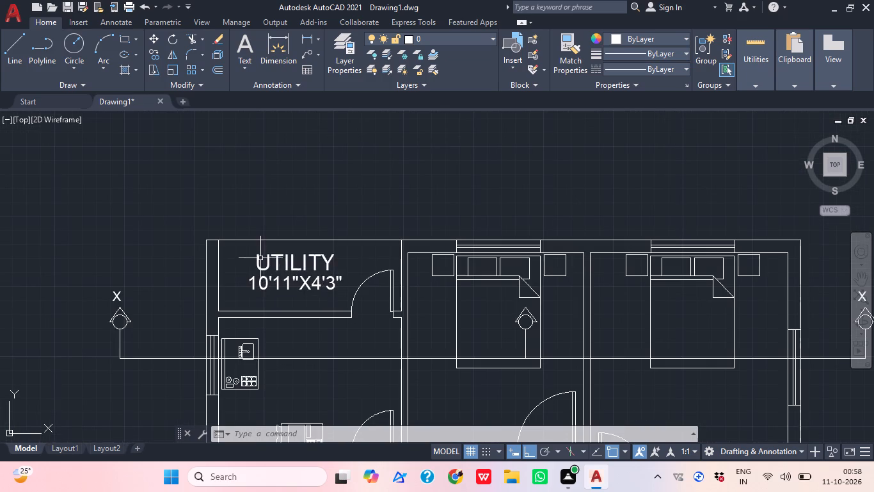
scroll(260, 258, up, 2)
click(300, 255)
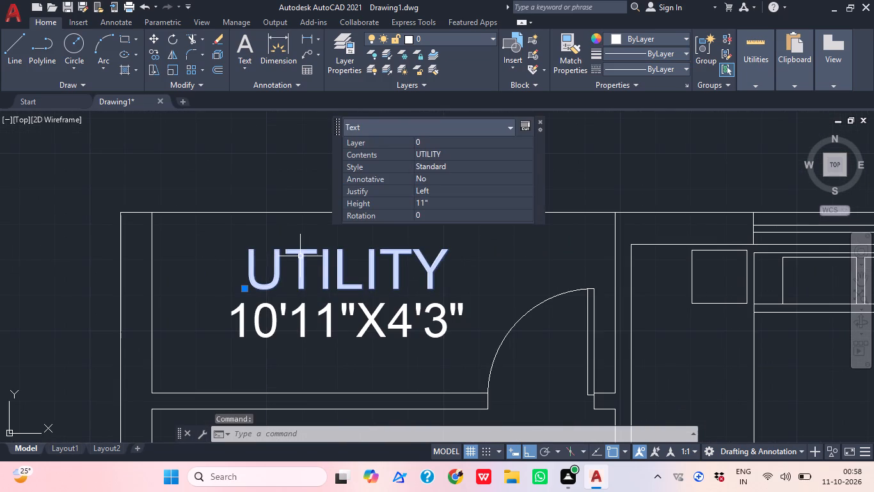
key(s)
text(C)
key(space)
click(310, 270)
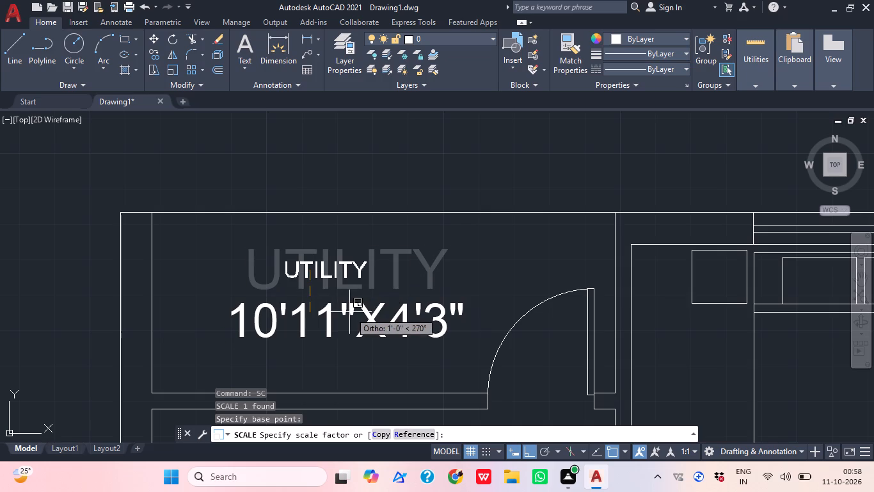
click(367, 316)
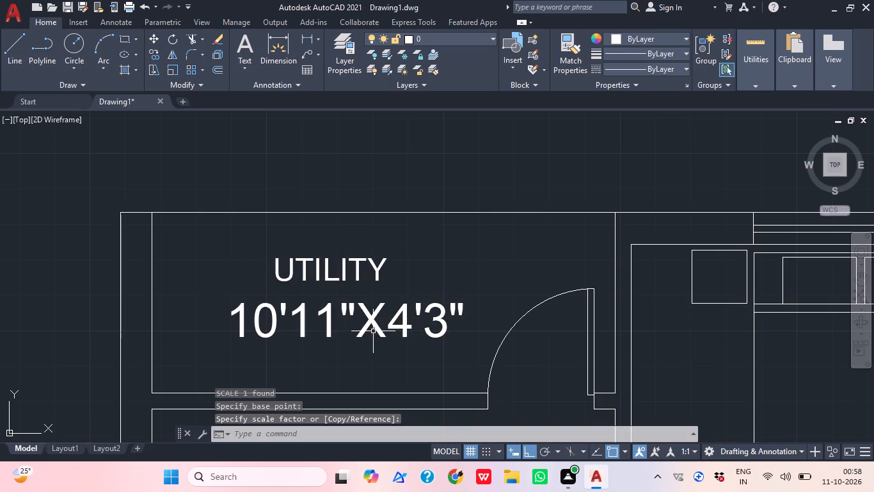
Scale the 10'11"X4'3" text down to about 5" high, smaller than the UTILITY label.
click(373, 331)
click(358, 317)
key(s)
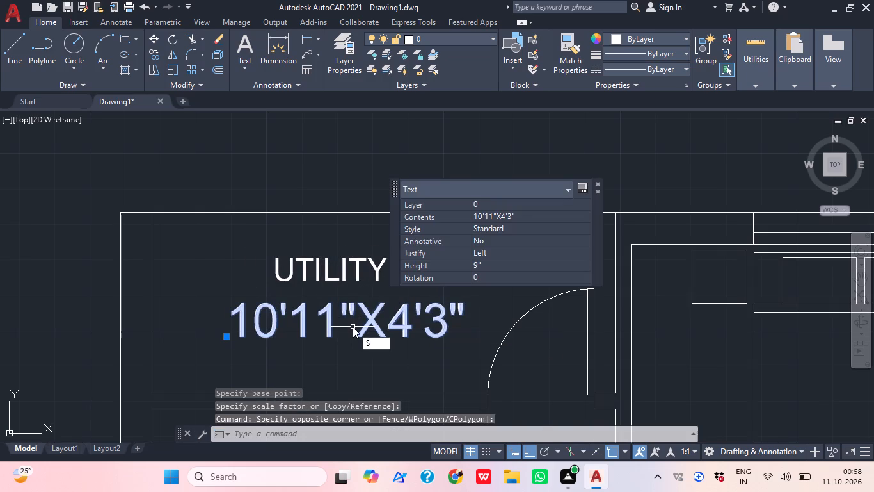
key(c)
key(space)
click(350, 324)
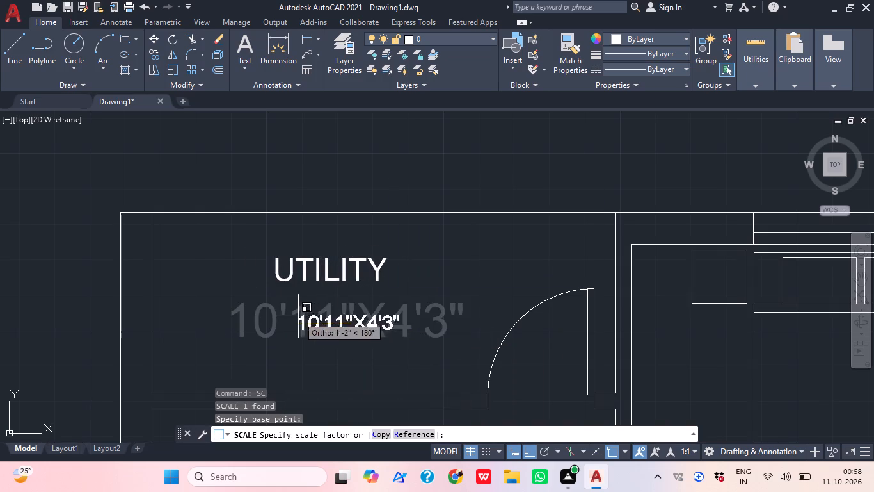
scroll(278, 301, up, 1)
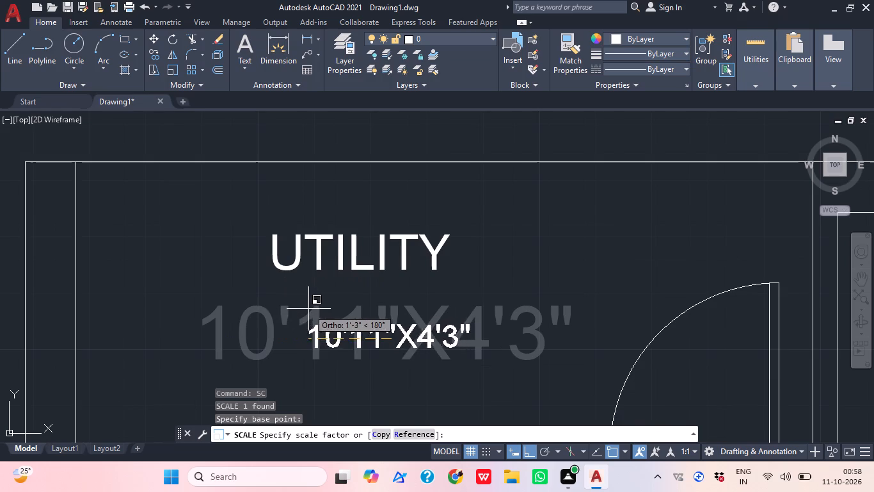
click(293, 304)
Move the 10'11"X4'3" text about 7" northwest with Ortho off, placing it close beneath UTILITY.
click(352, 359)
click(319, 331)
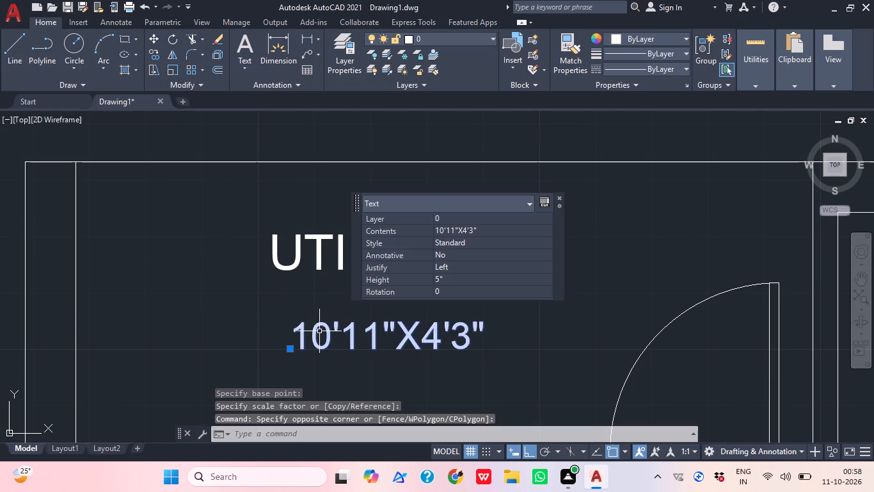
text(M)
key(space)
click(344, 329)
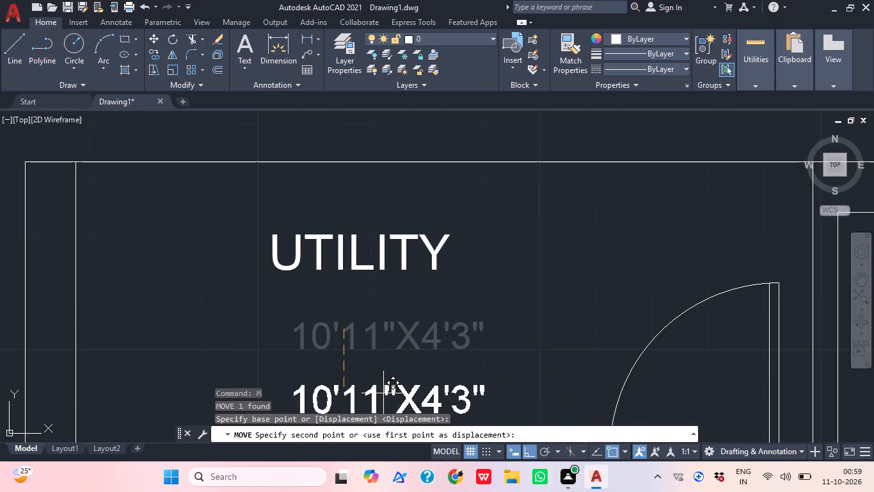
click(530, 452)
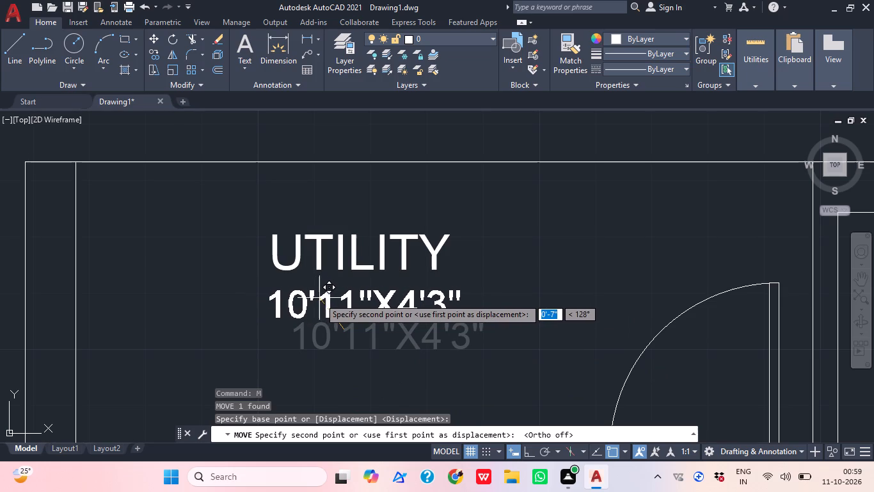
click(319, 298)
Examine the utility room's label at plan scale together with the kitchen and bedrooms around it.
scroll(374, 339, down, 3)
middle_drag(355, 352, 305, 343)
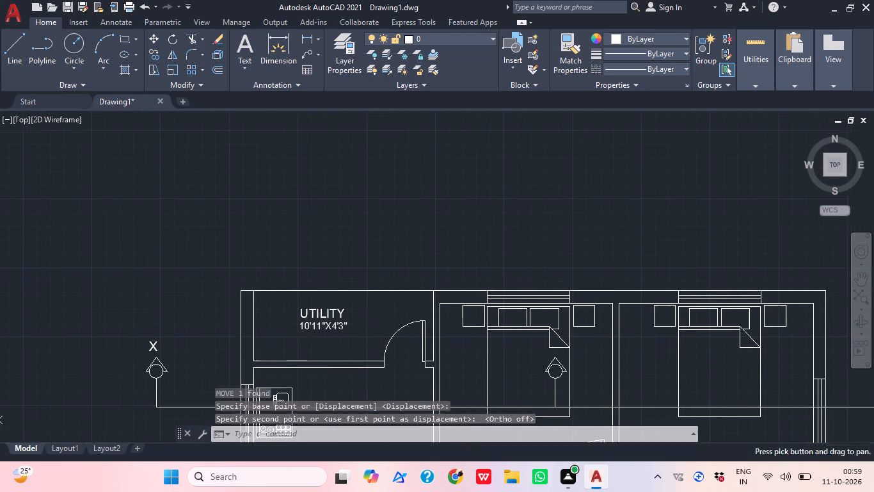
middle_drag(430, 334, 370, 326)
middle_drag(435, 365, 412, 347)
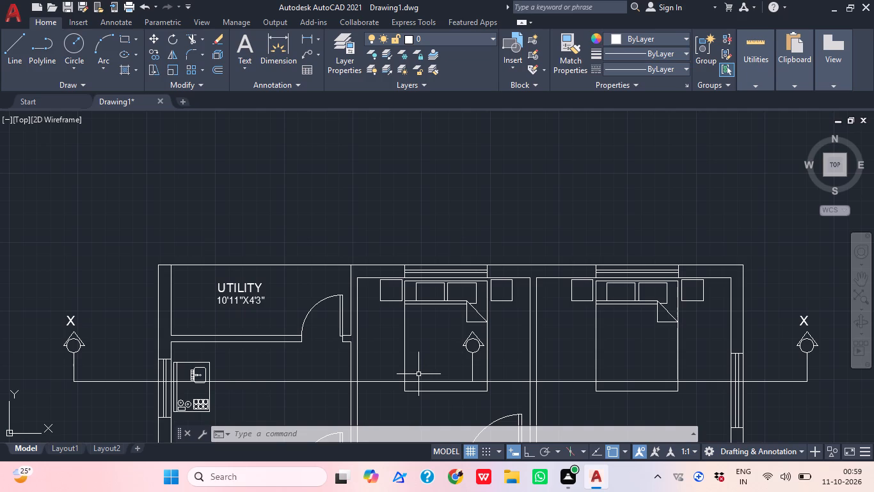
scroll(471, 259, down, 1)
middle_drag(463, 301, 434, 270)
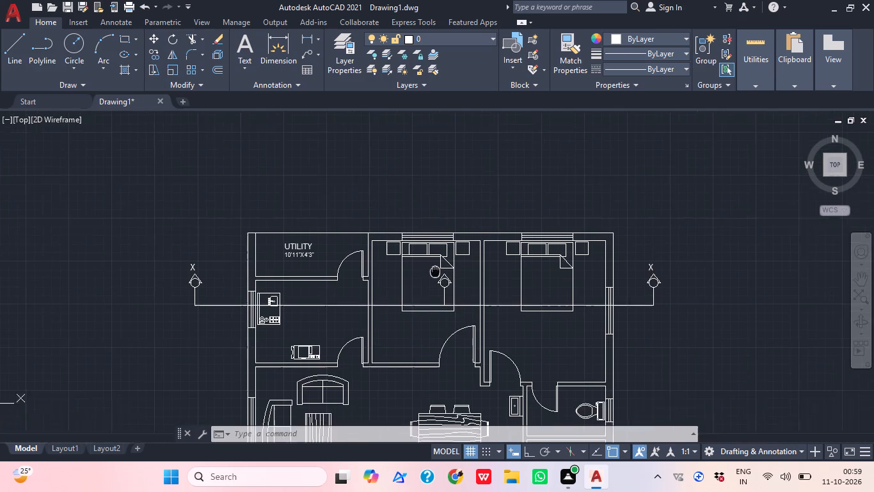
Copy the UTILITY name and 10'11"X4'3" size text together into the kitchen and the two bedrooms.
middle_drag(434, 270, 429, 266)
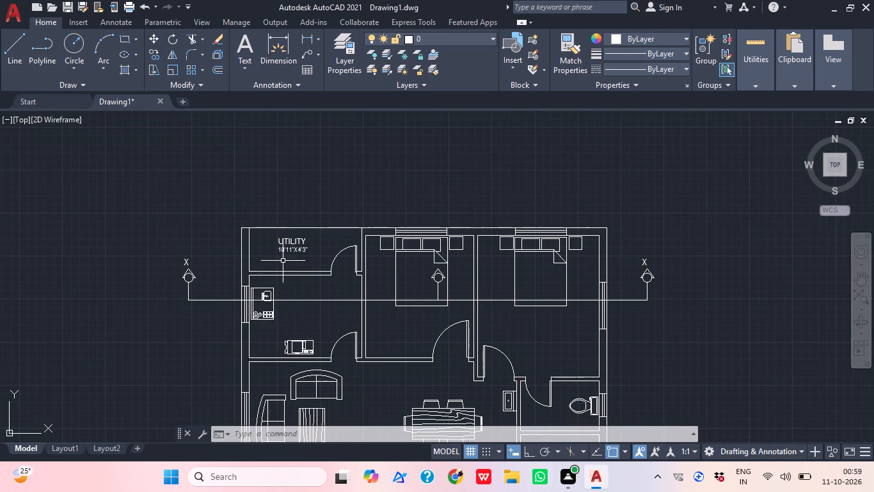
scroll(282, 259, up, 1)
drag(307, 261, 304, 250)
click(274, 224)
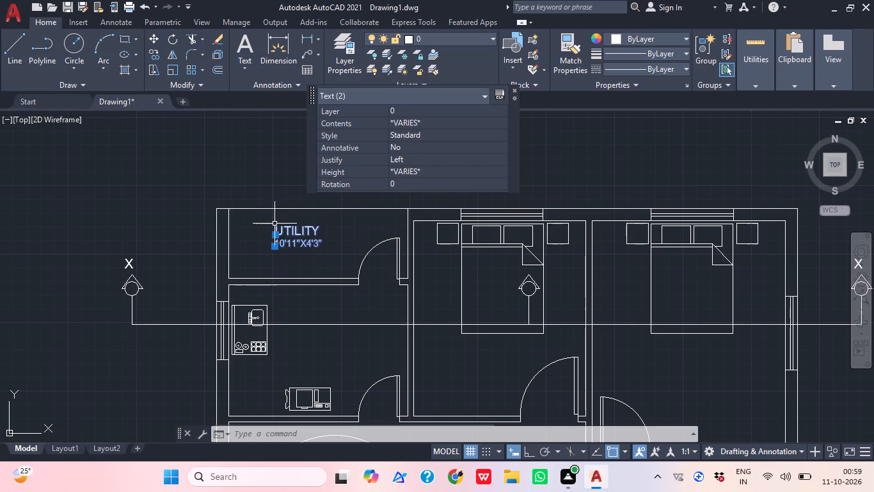
text(CO)
key(space)
click(297, 242)
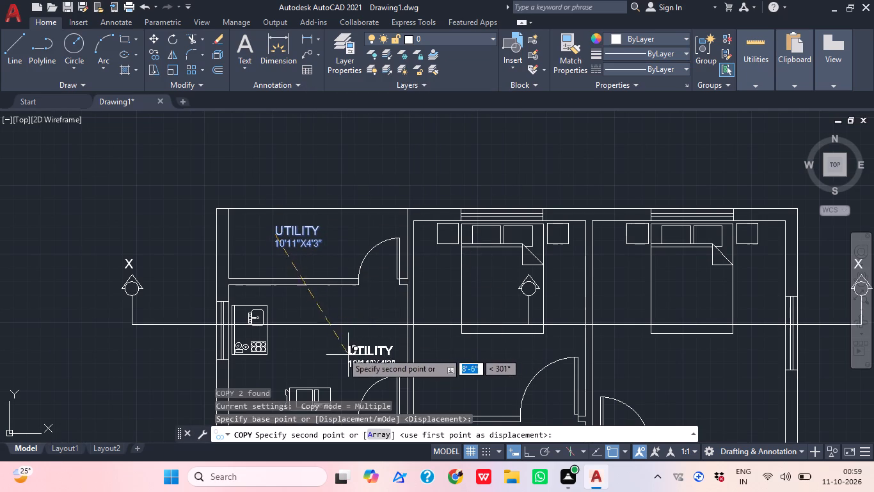
middle_drag(337, 348, 324, 306)
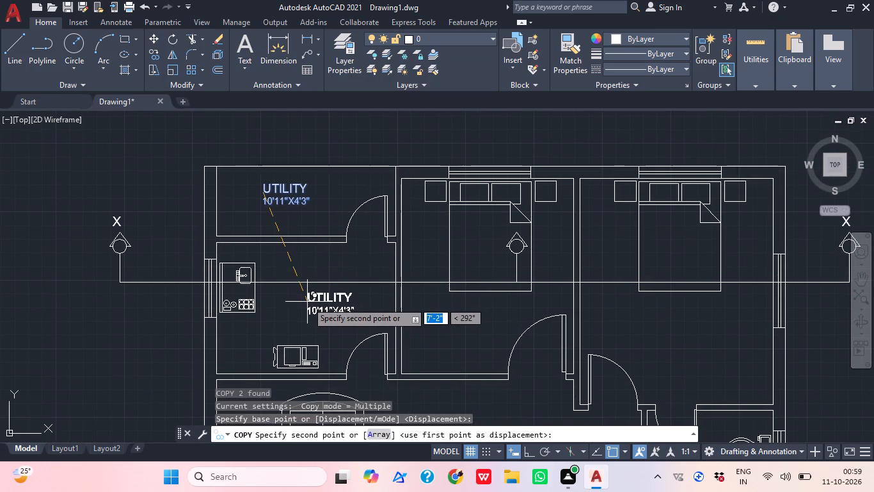
click(306, 299)
middle_drag(458, 309, 354, 284)
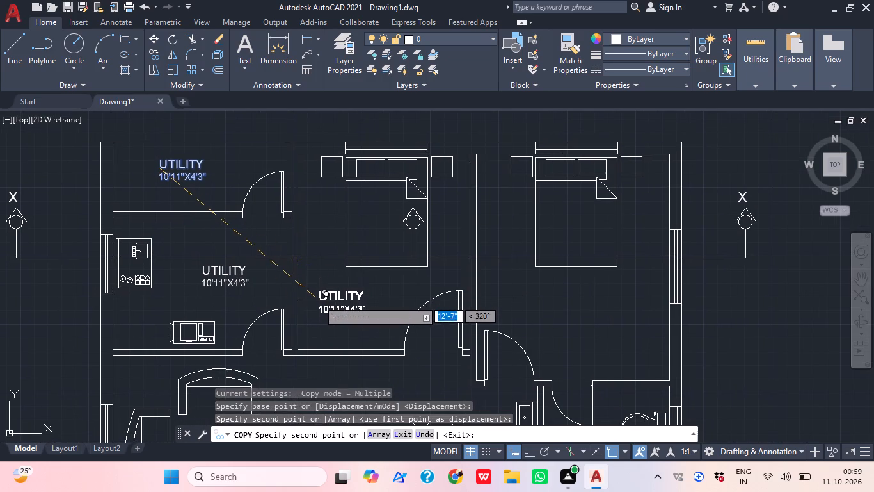
click(317, 300)
middle_drag(452, 304, 294, 275)
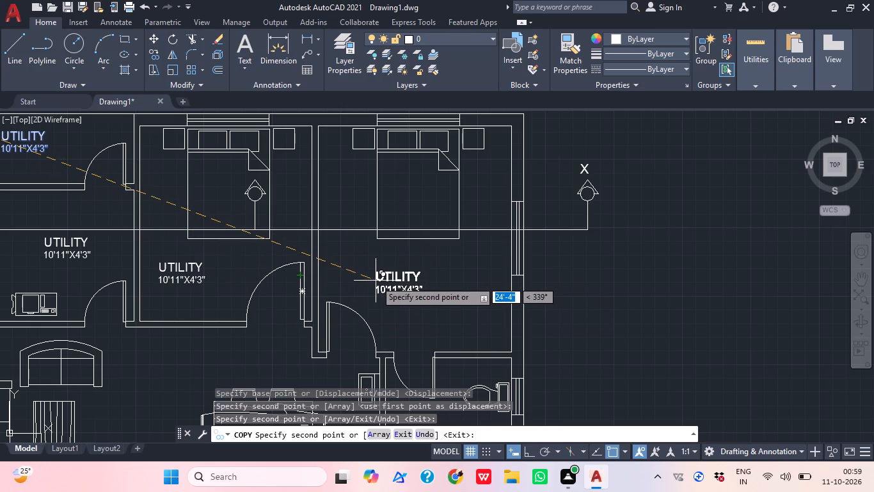
click(376, 281)
Place further copies of the two-line UTILITY label in the upper and lower toilets.
middle_drag(397, 308, 356, 242)
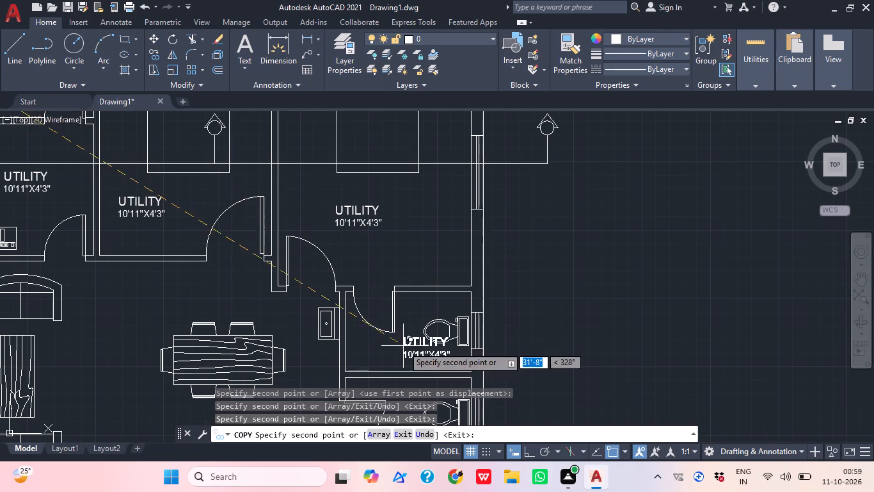
middle_drag(400, 347, 404, 302)
scroll(391, 316, up, 1)
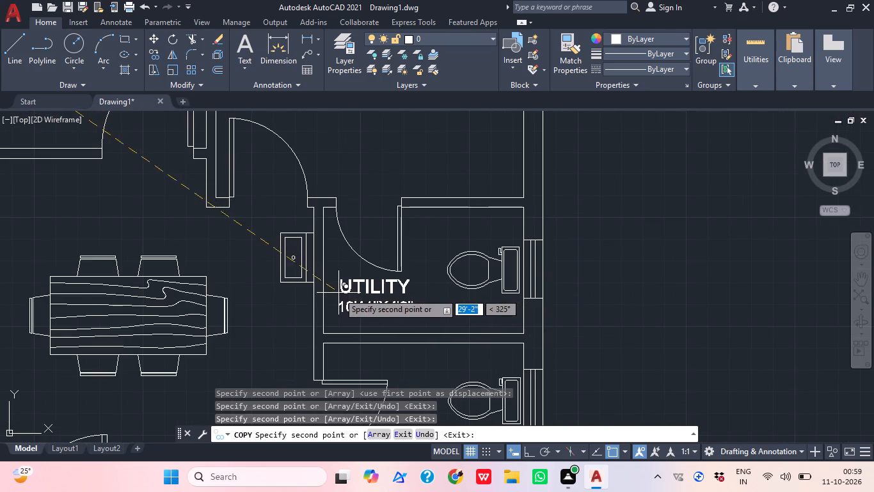
click(338, 302)
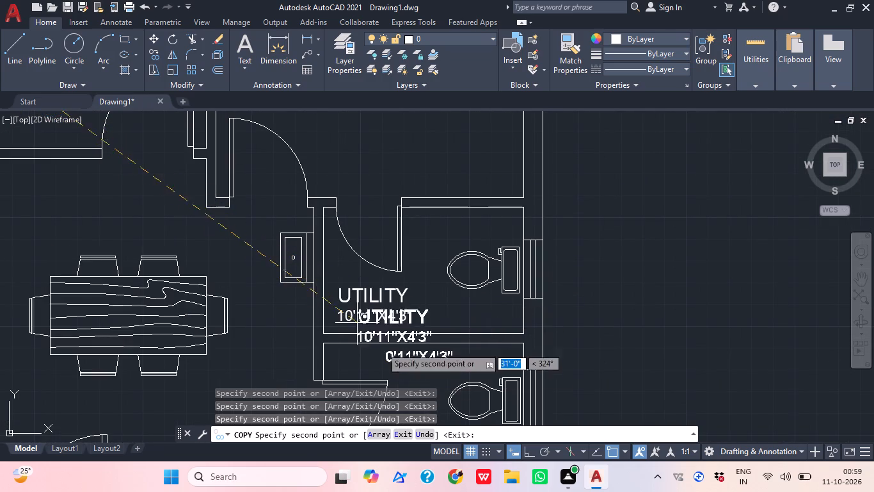
middle_drag(393, 366, 393, 279)
middle_drag(401, 346, 402, 327)
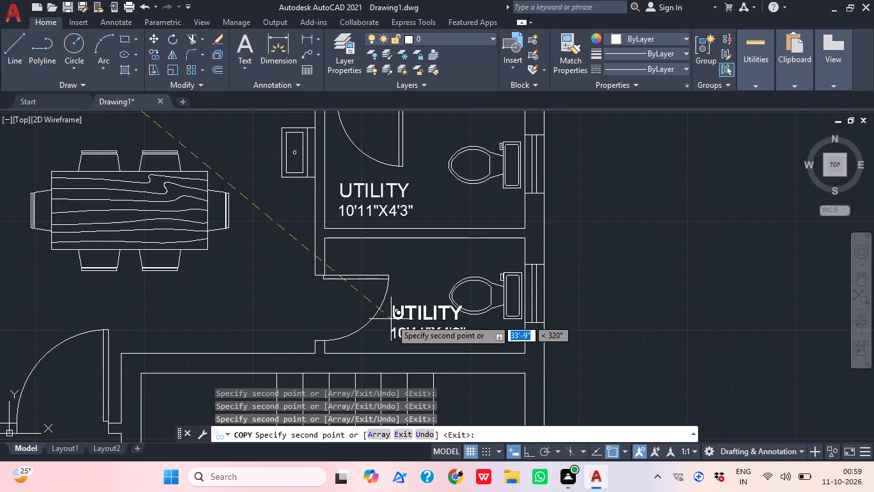
middle_click(356, 274)
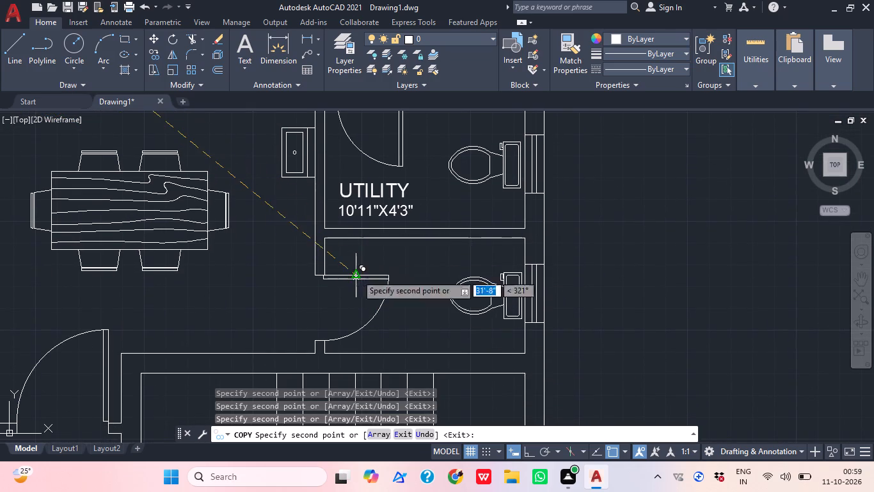
middle_drag(400, 265, 379, 267)
scroll(379, 263, up, 1)
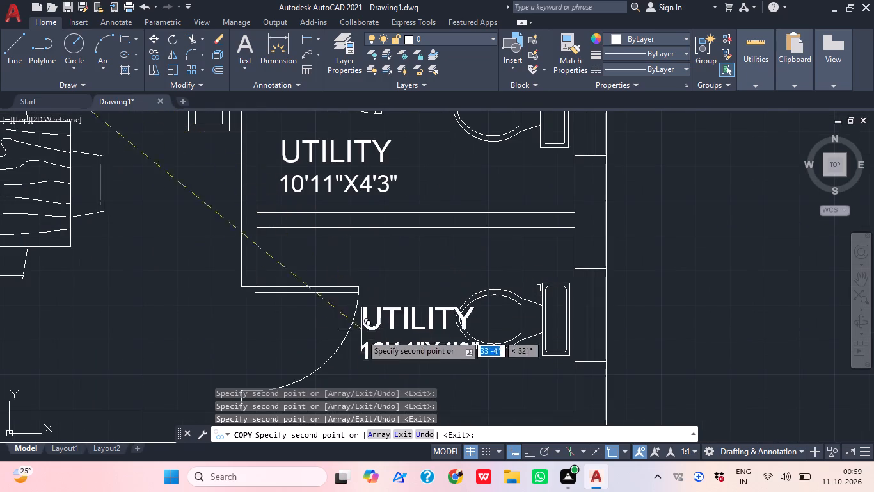
middle_drag(340, 353, 352, 308)
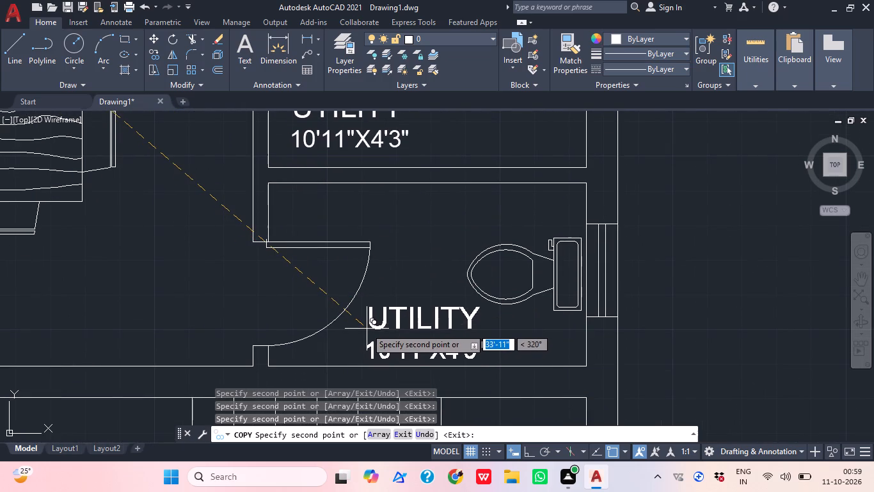
click(362, 327)
Place copies of the UTILITY label beside the staircase, in the southwest sofa room and beside the living hall's coffee table, and finish copying.
scroll(418, 291, down, 2)
middle_drag(401, 355, 431, 270)
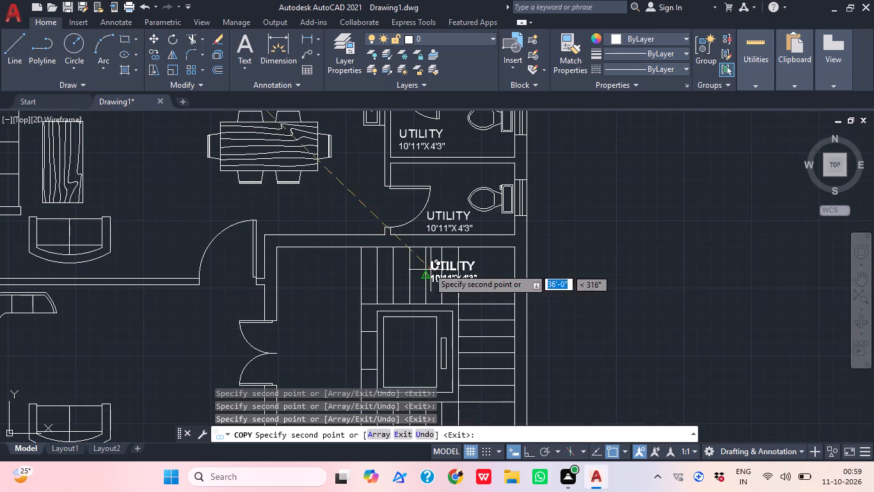
middle_drag(340, 302, 376, 290)
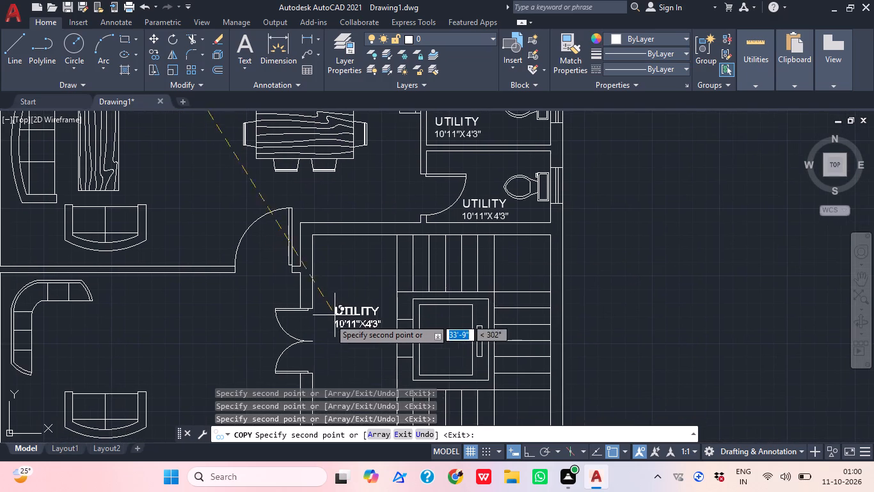
scroll(321, 324, up, 1)
click(310, 325)
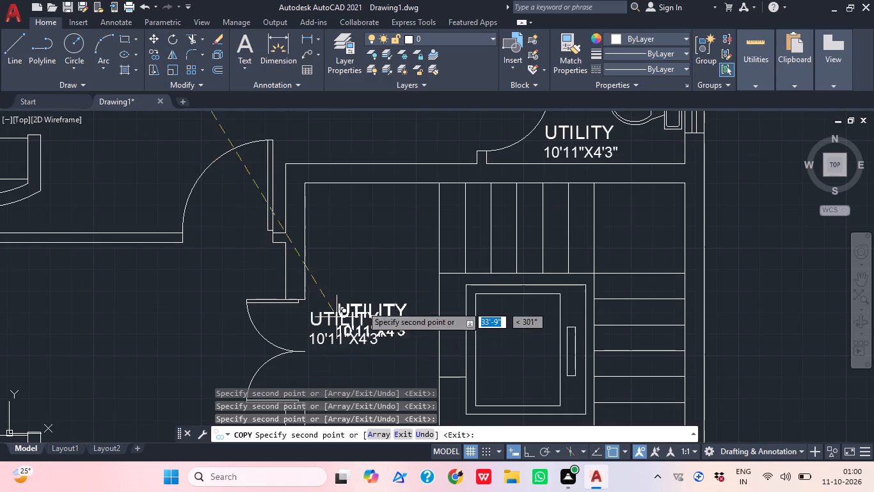
scroll(431, 267, down, 2)
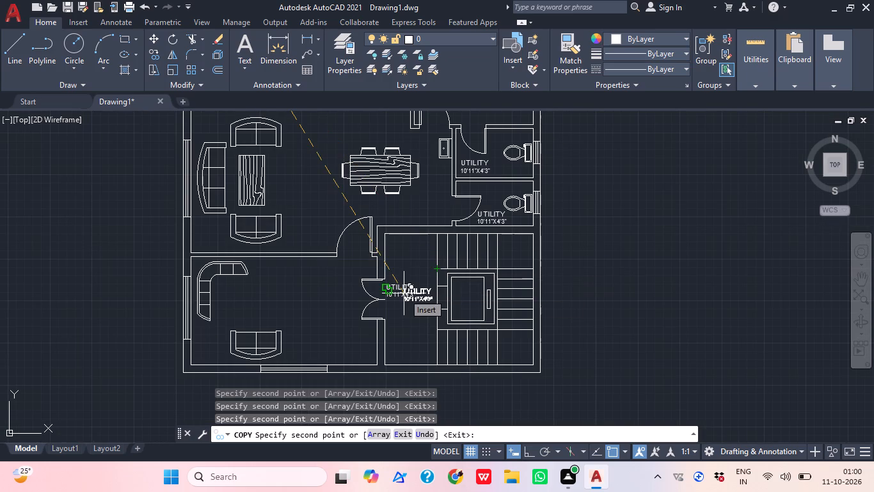
click(292, 298)
middle_drag(332, 287, 346, 322)
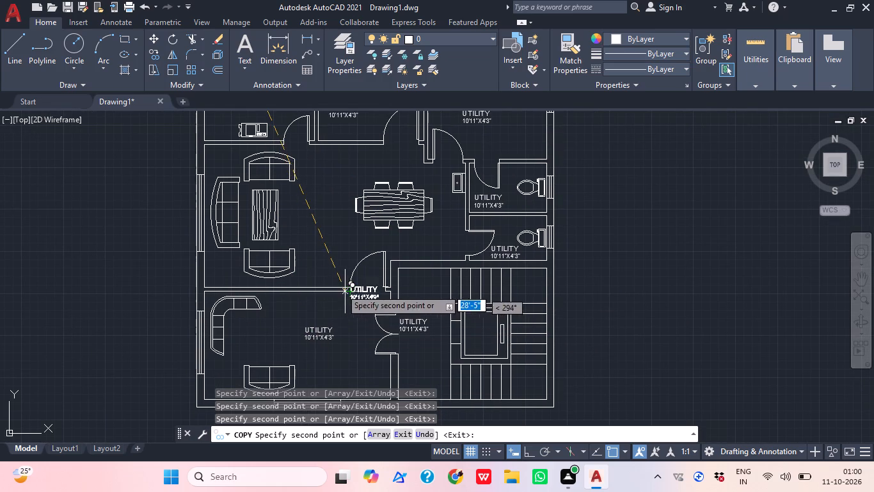
scroll(293, 225, up, 1)
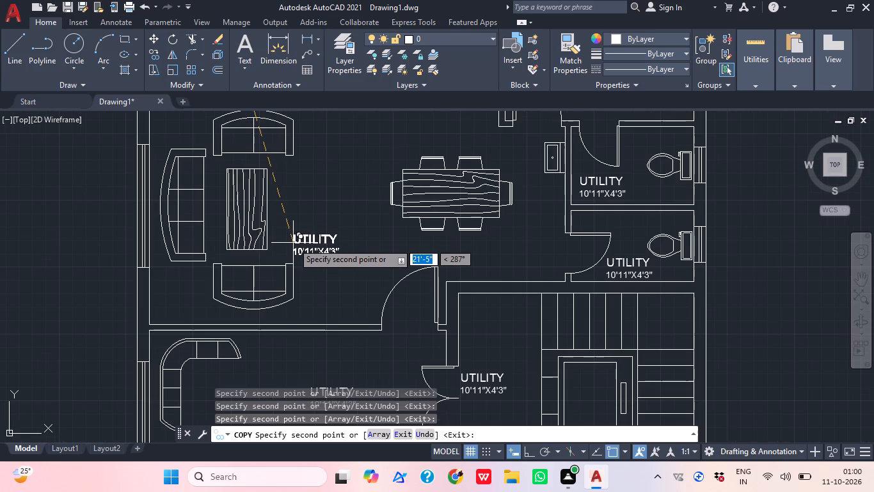
click(291, 236)
scroll(351, 217, down, 2)
middle_drag(348, 238, 313, 318)
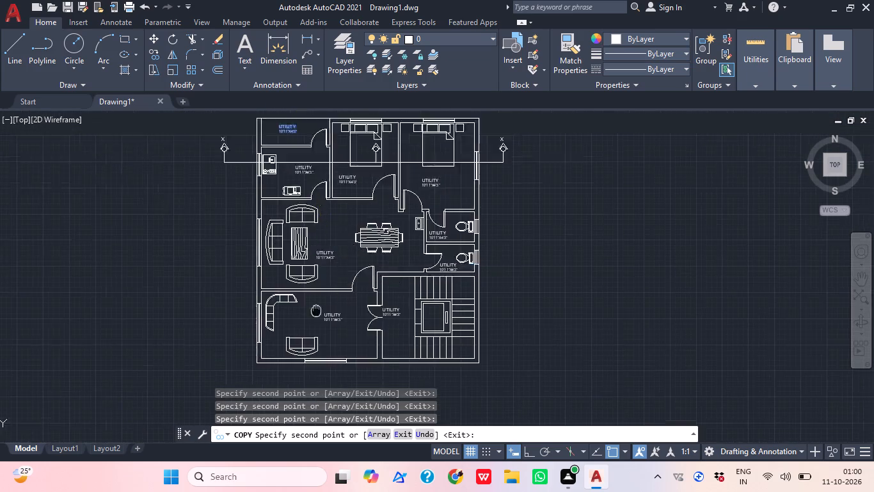
middle_drag(313, 318, 310, 326)
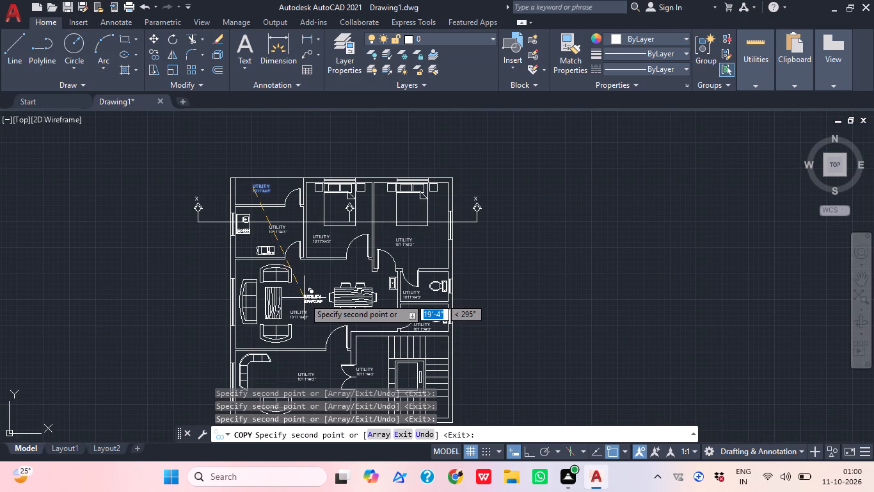
scroll(374, 276, down, 1)
middle_drag(368, 320, 379, 287)
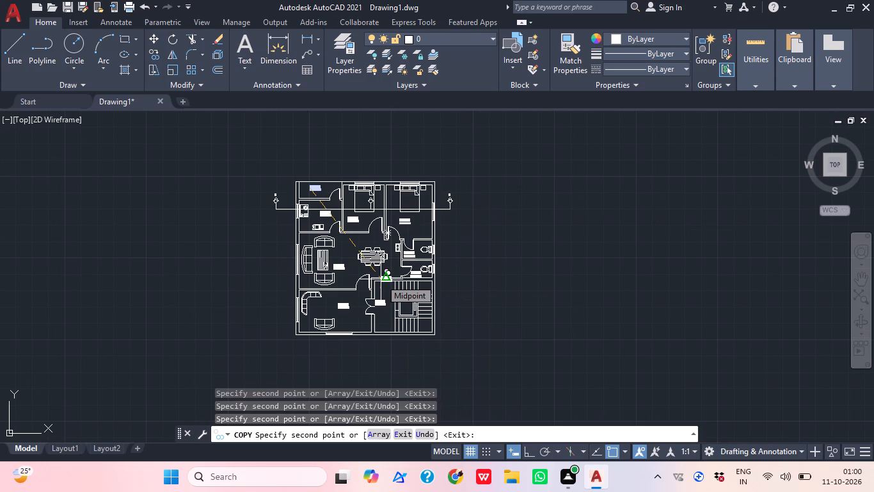
key(Escape)
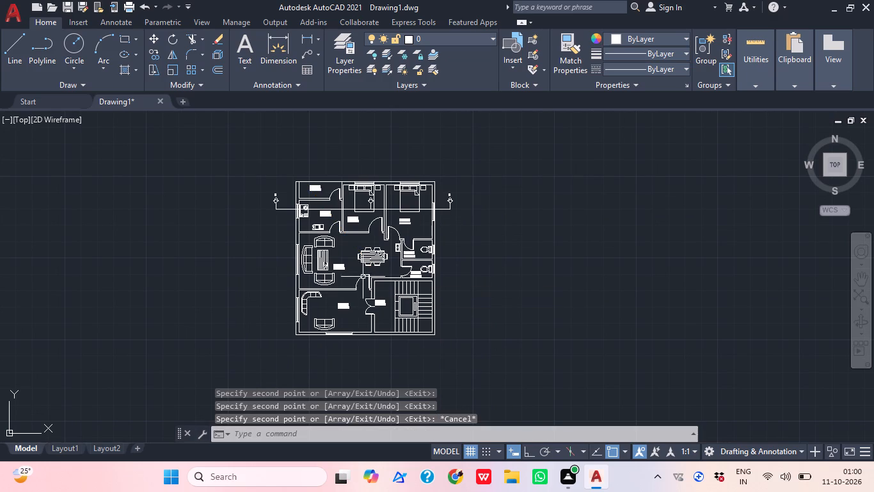
Change the name text of the label in the kitchen to KITCHEN.
scroll(322, 218, up, 5)
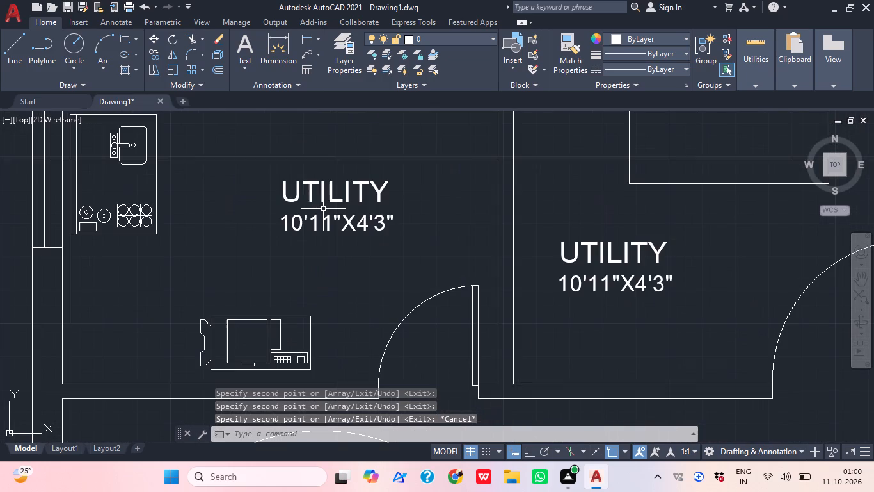
click(312, 195)
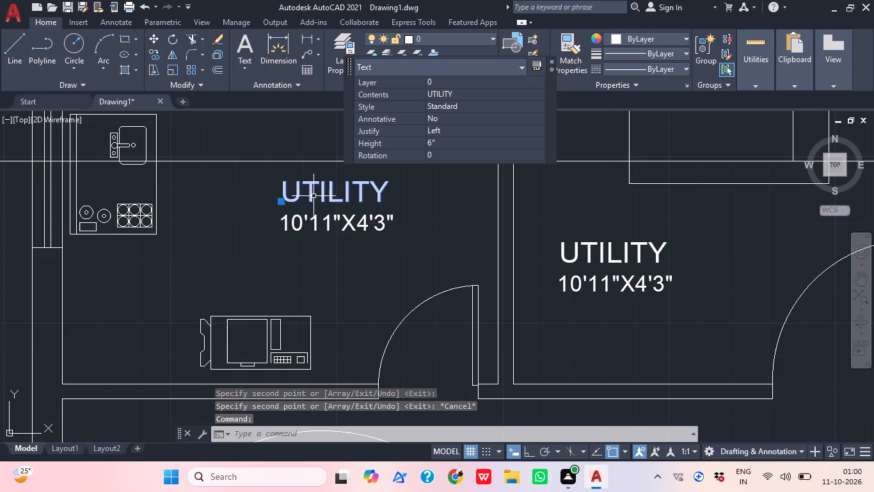
double_click(314, 197)
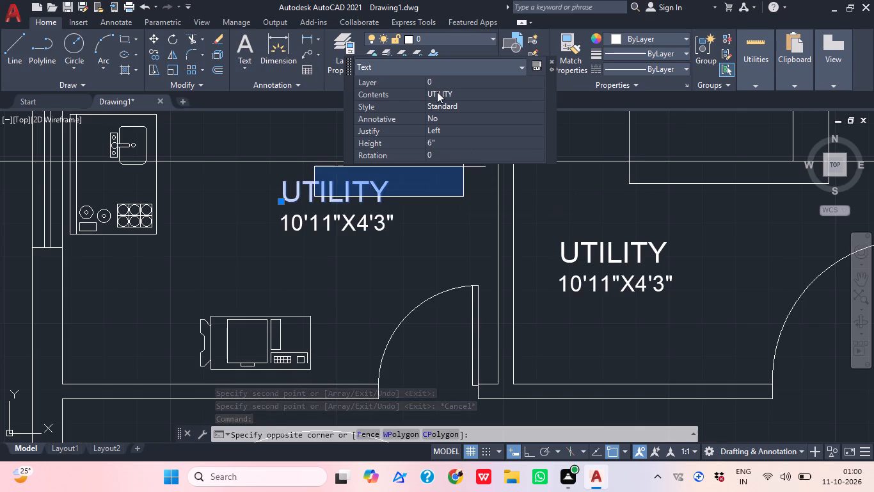
click(309, 181)
double_click(308, 190)
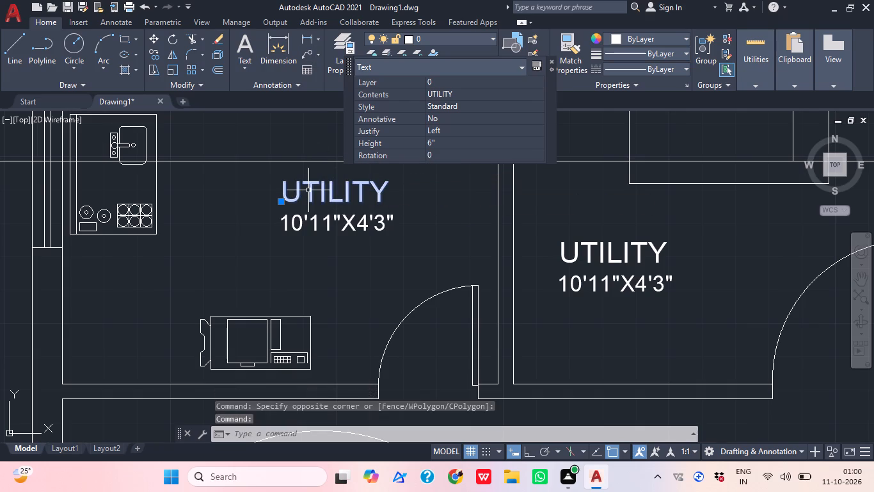
text(KITC)
text(HEN)
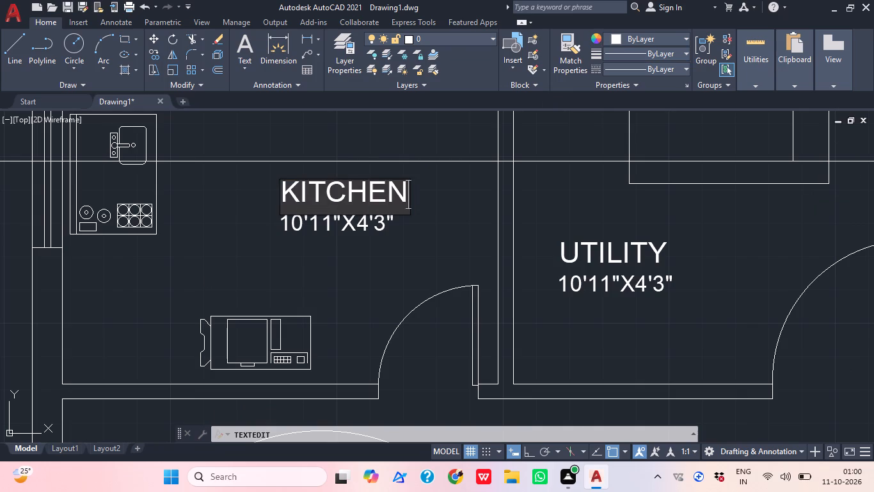
Change the size text beneath KITCHEN to 10'11"X8'.
click(302, 222)
click(302, 222)
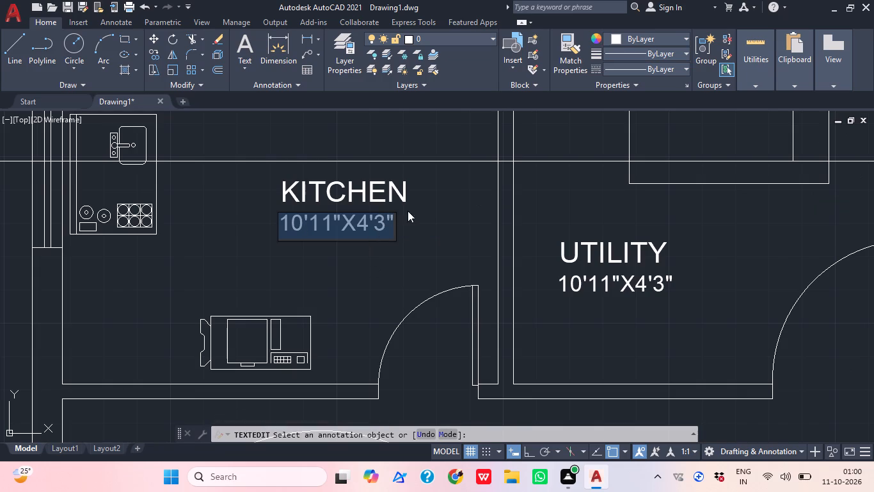
click(391, 226)
key(BackSpace)
key(BackSpace)
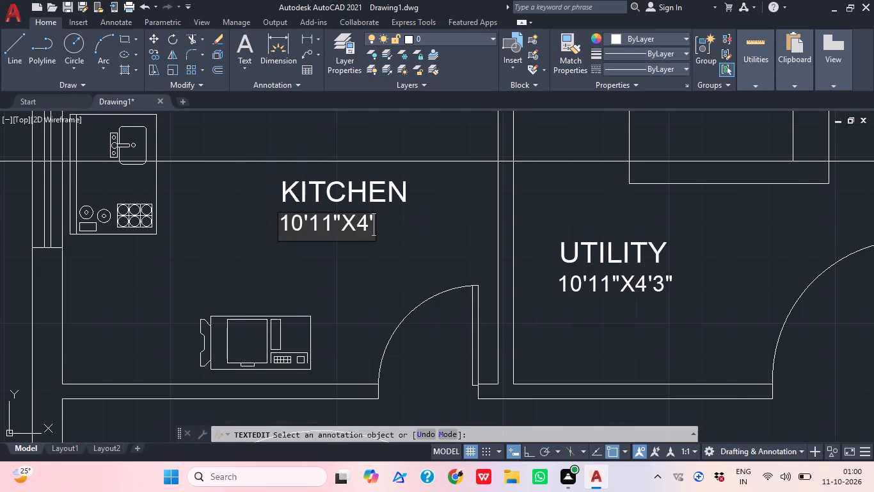
key(BackSpace)
key(BackSpace)
key(8)
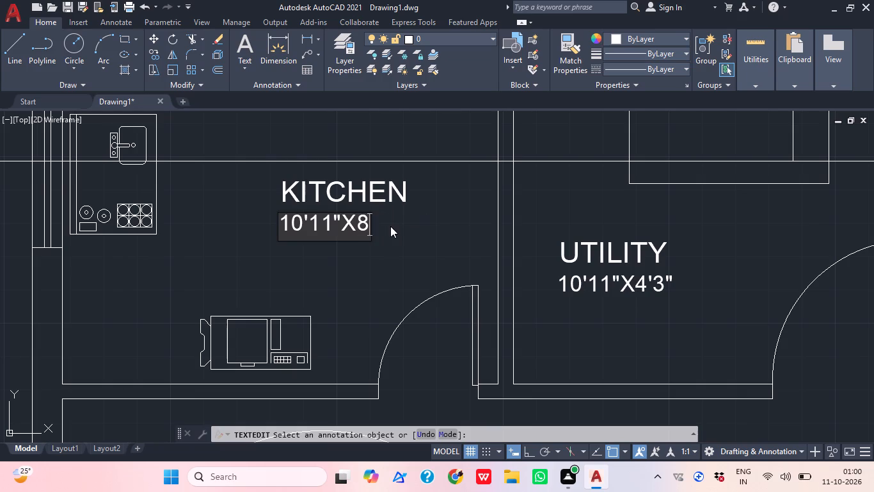
key(apostrophe)
Change the name text of the UTILITY label in the bedroom beside the kitchen to CHILDRENS BEDROOM.
double_click(612, 248)
click(612, 248)
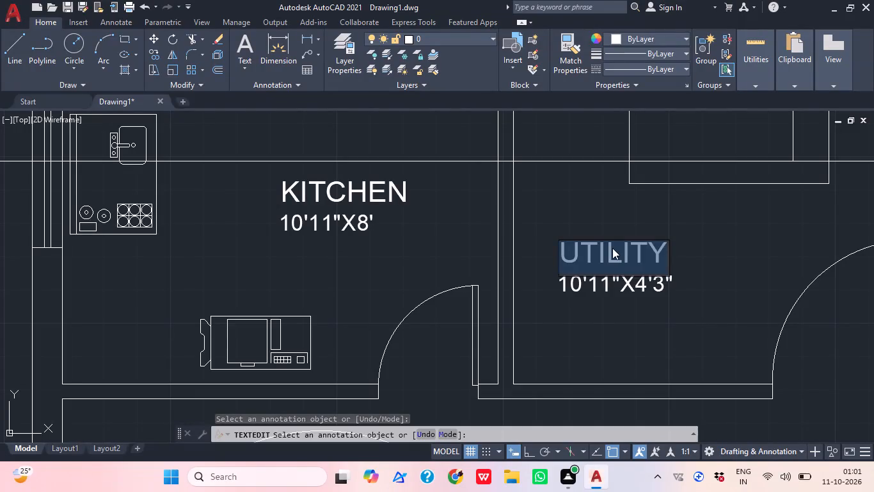
text(CHILDRENS)
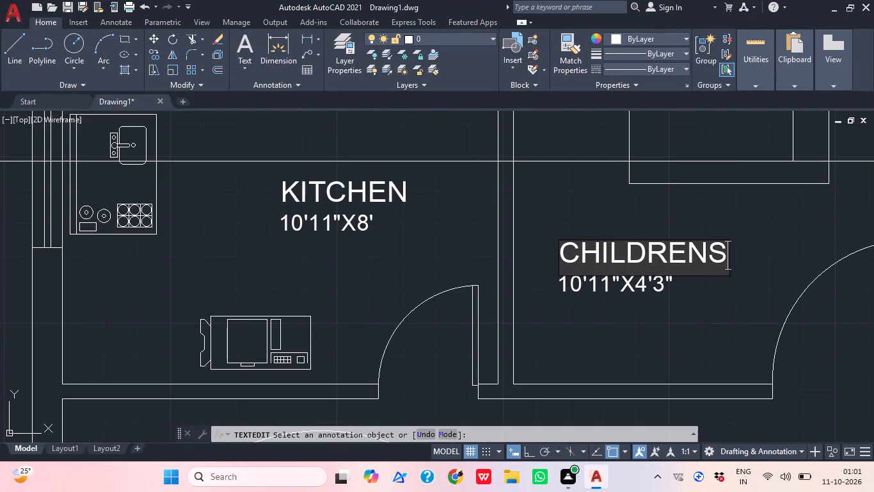
key(space)
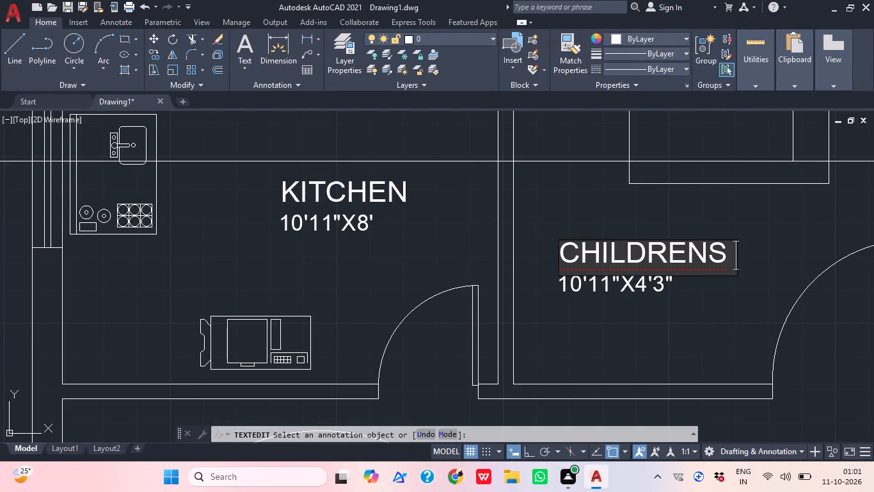
text(BEDROOM)
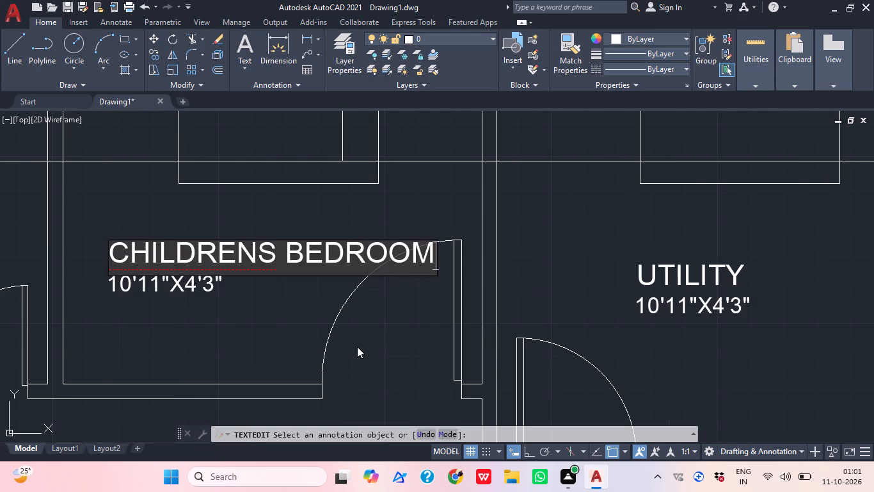
Change the size text beneath CHILDRENS BEDROOM to 10'6"X11'10.5" and finish text editing.
click(192, 279)
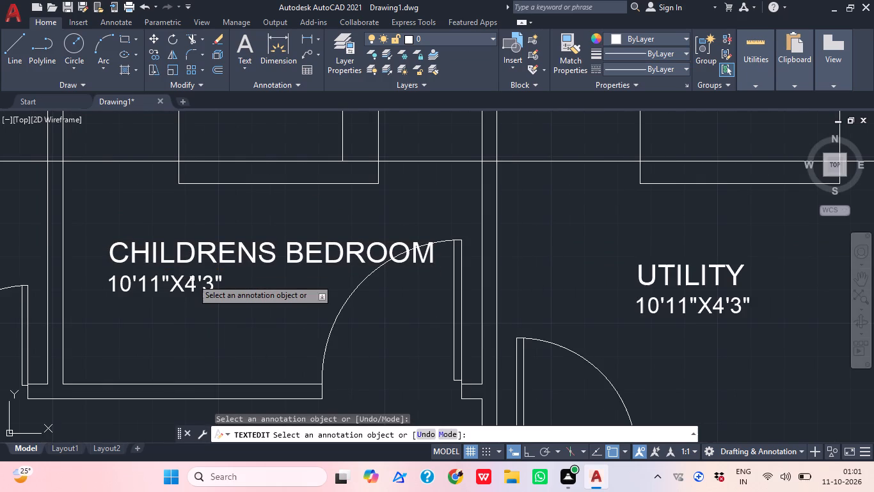
click(192, 279)
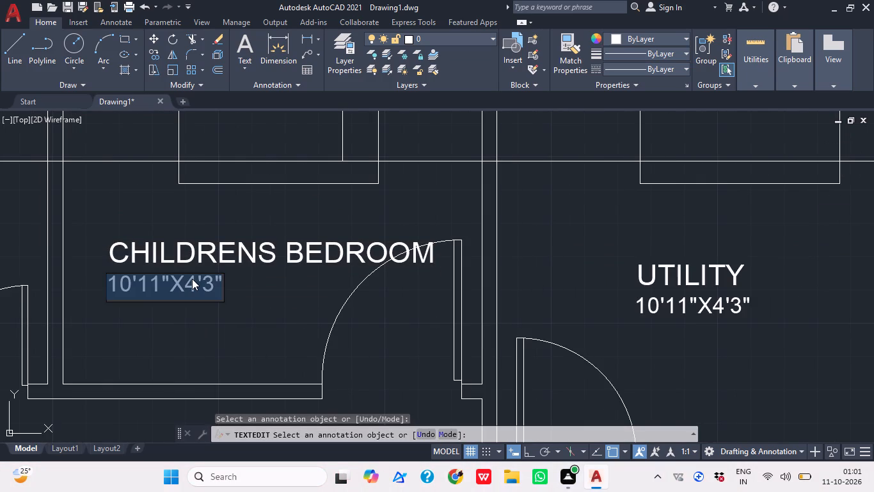
text(10')
key(6)
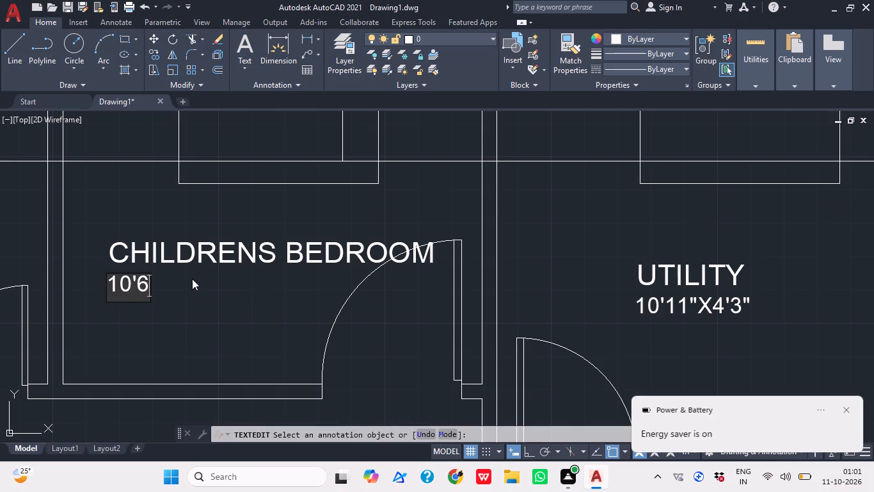
key(shift+quotedbl)
key(x)
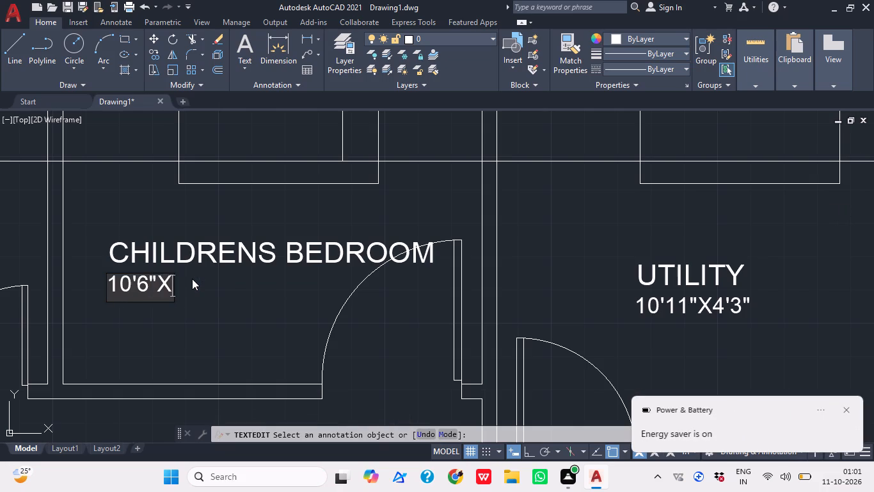
text(11)
key(apostrophe)
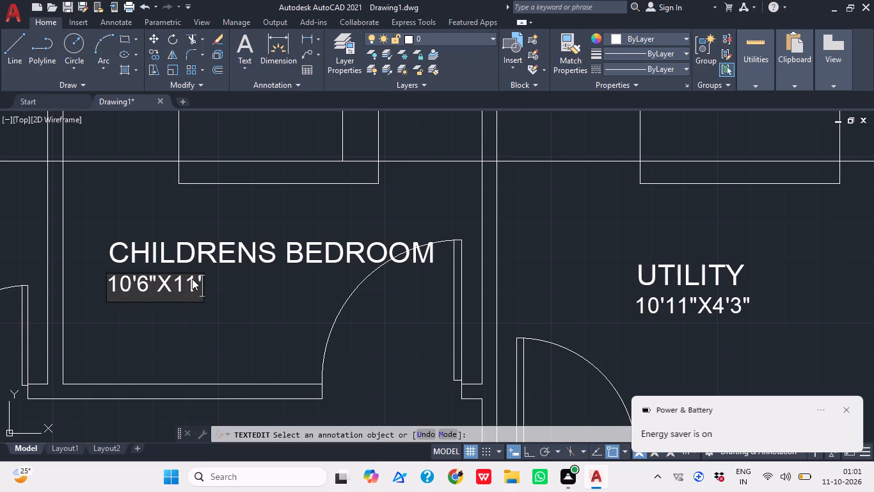
text(10)
key(apostrophe)
key(BackSpace)
text(.5")
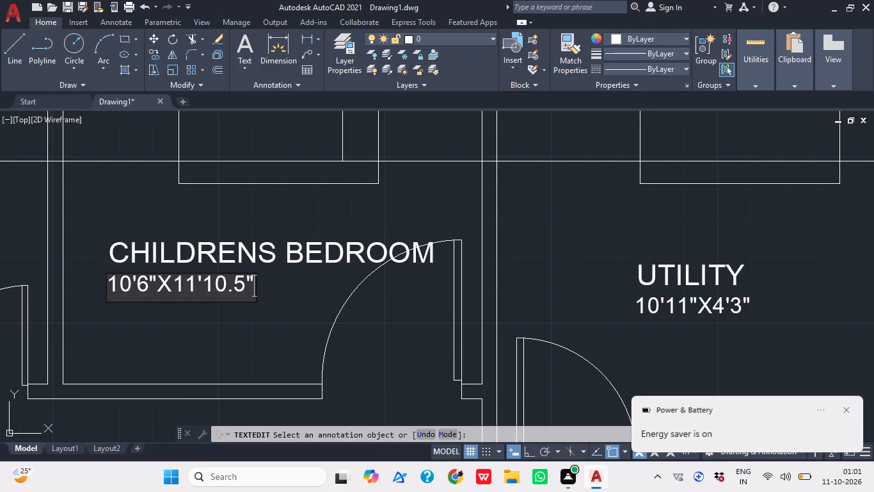
click(299, 331)
key(Escape)
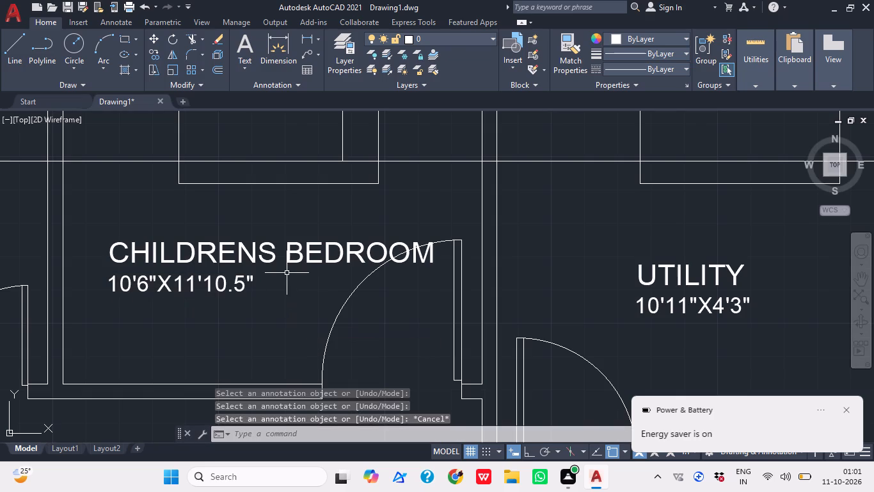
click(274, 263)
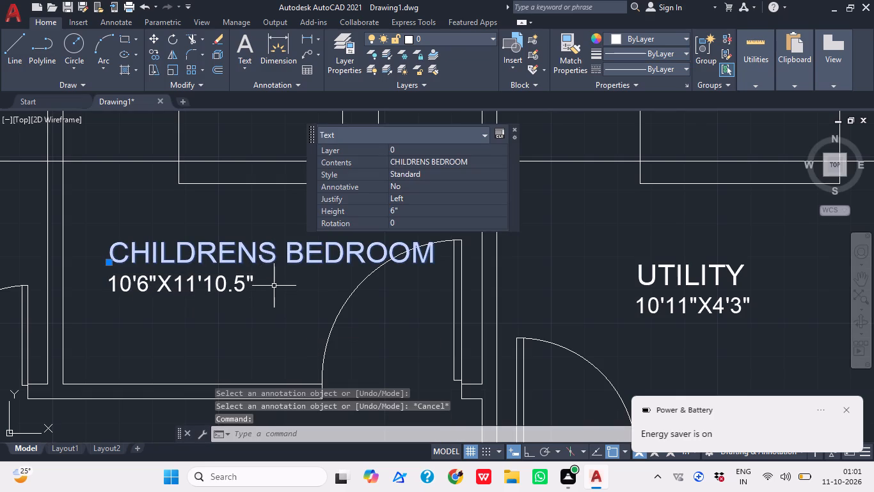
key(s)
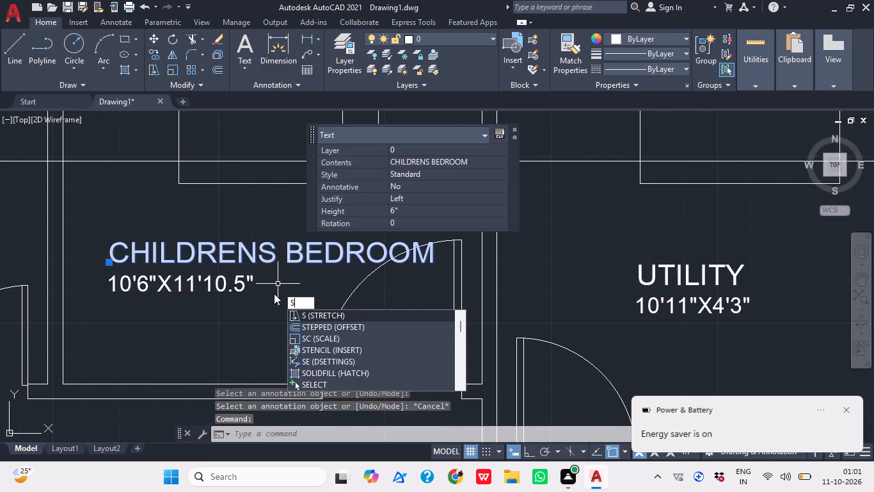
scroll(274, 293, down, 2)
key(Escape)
Move the CHILDRENS BEDROOM name text about 1' west, away from the room's door swing.
click(278, 275)
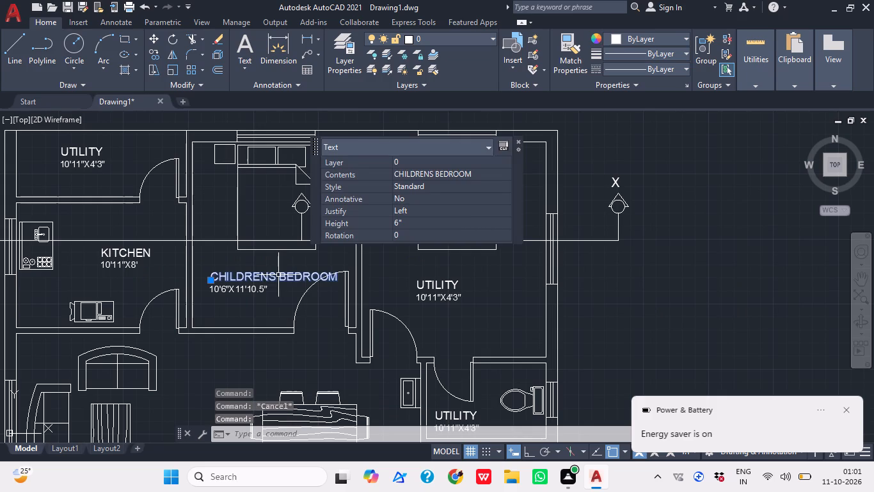
text(M)
key(space)
scroll(268, 275, up, 2)
click(267, 275)
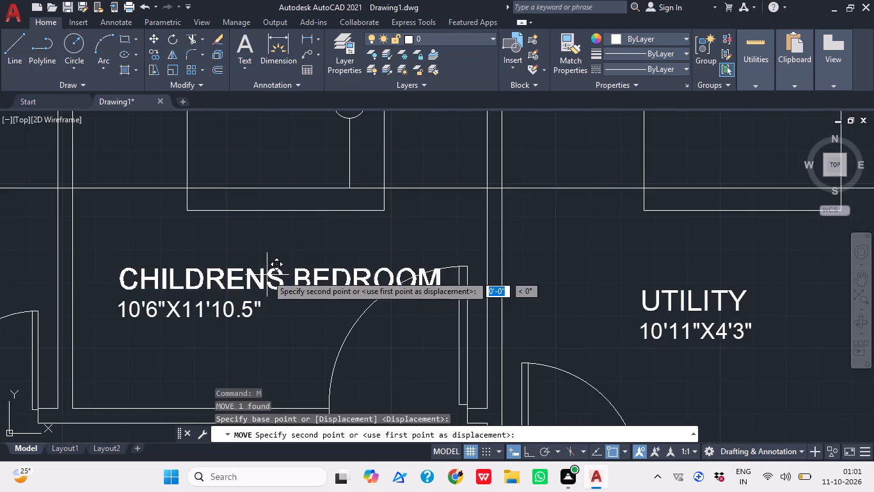
click(226, 277)
Change the name text of the UTILITY label in the easternmost bedroom to MASTER BEDROOM.
scroll(278, 281, down, 1)
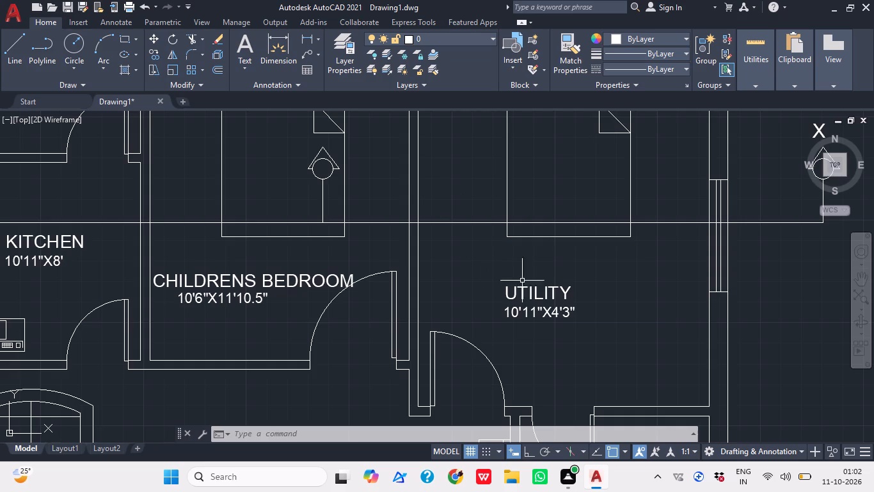
scroll(534, 289, up, 1)
double_click(503, 293)
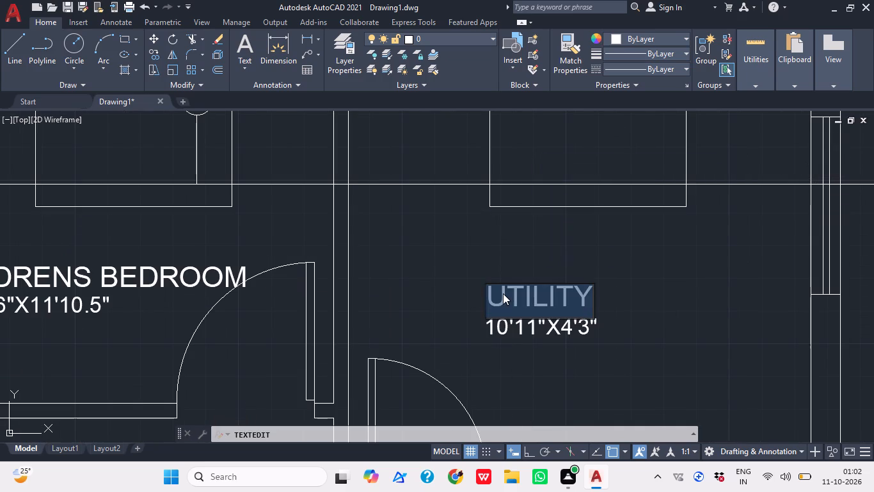
text(MASTER)
key(space)
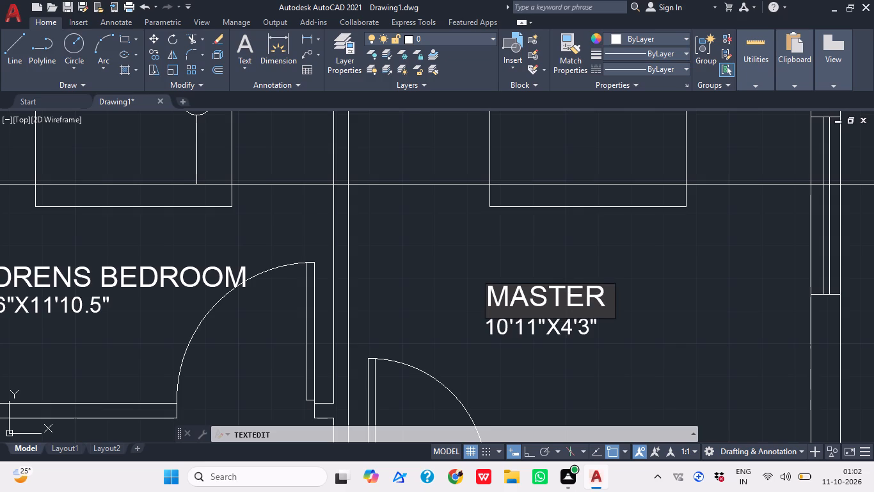
text(BEDROOM)
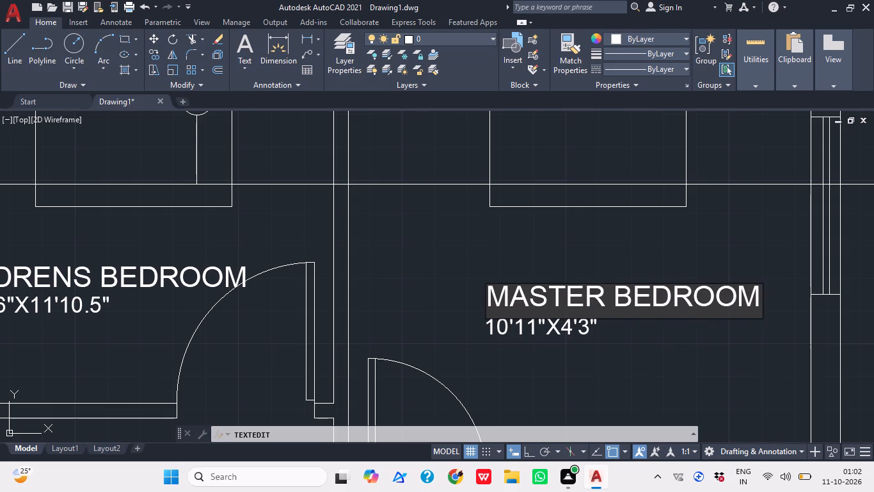
Change the size text beneath MASTER BEDROOM to 11'9.4"X13'9".
scroll(462, 323, up, 2)
click(557, 344)
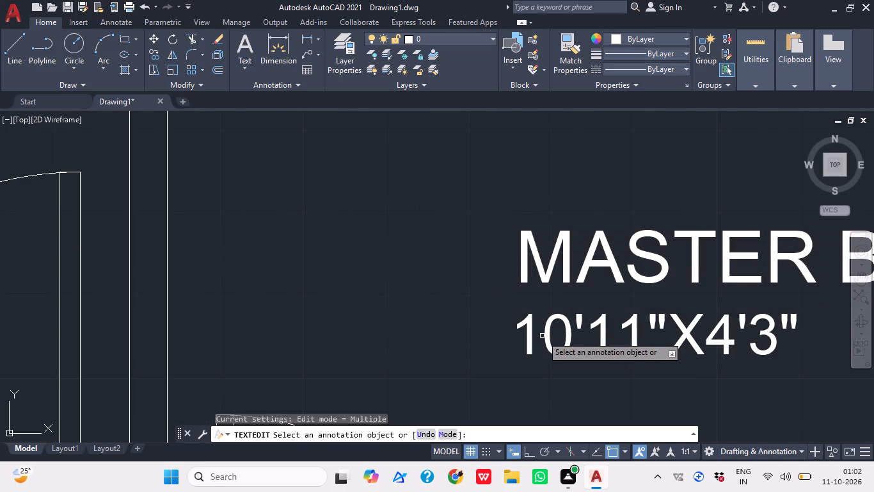
click(543, 335)
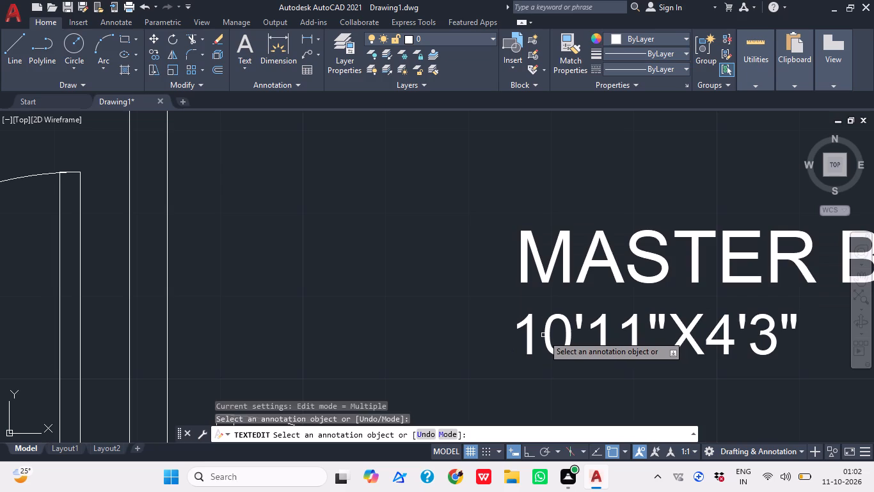
click(546, 334)
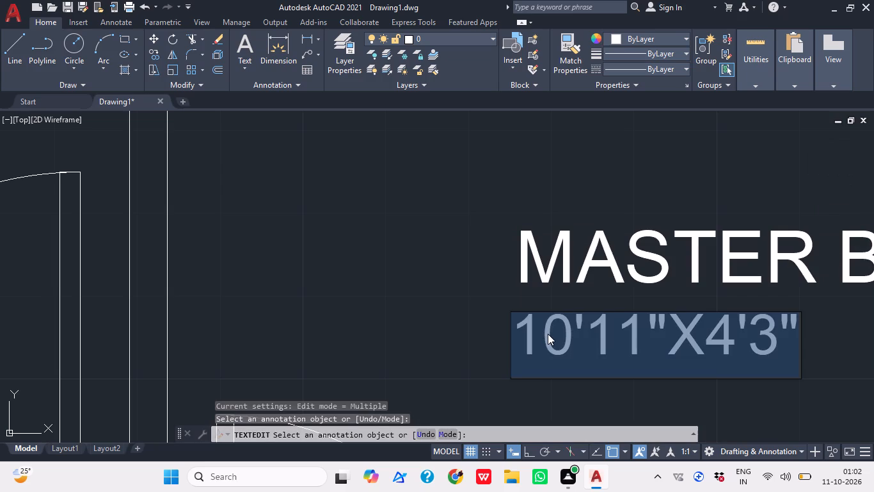
text(11)
key(apostrophe)
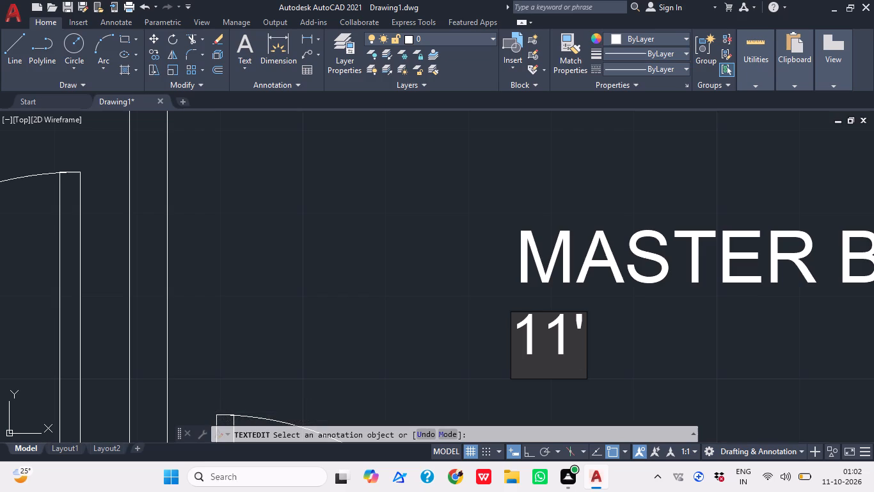
text(9.4)
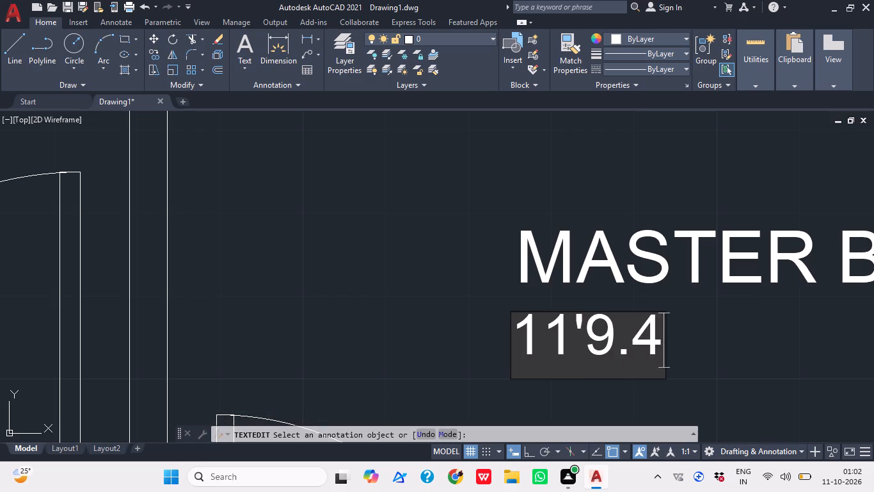
text("X)
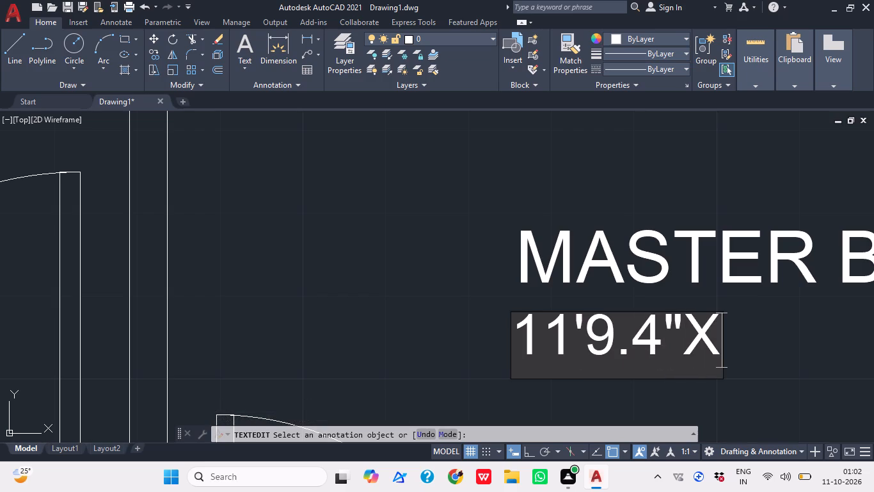
text(13')
text(9")
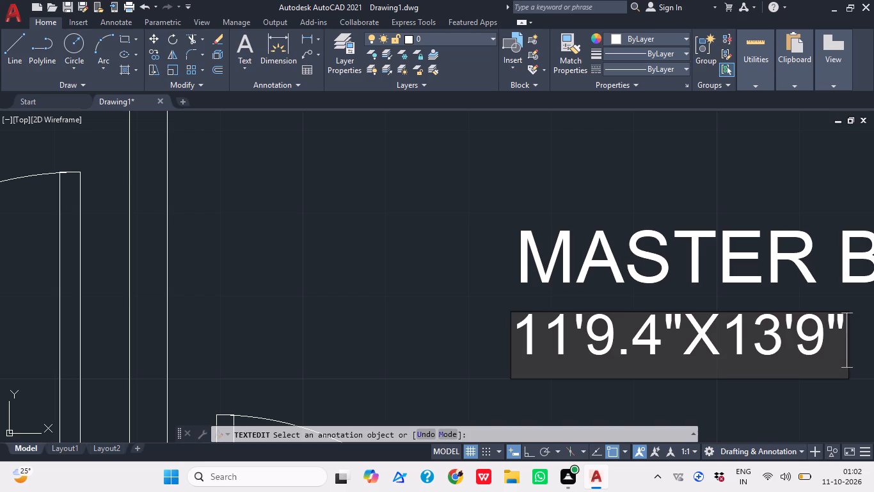
scroll(532, 346, down, 1)
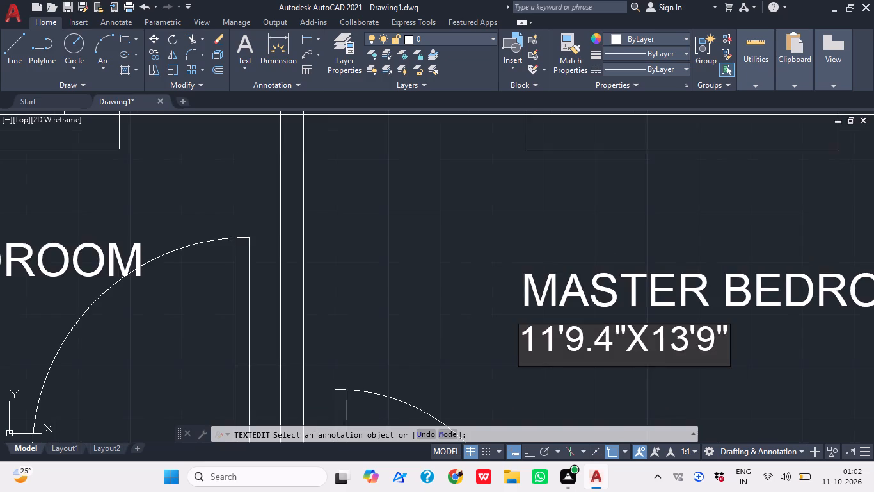
middle_drag(546, 365, 394, 341)
click(574, 392)
Change the name text of the UTILITY label in the upper toilet, below the master bedroom, to TOILET.
middle_drag(617, 354, 521, 351)
scroll(594, 340, down, 1)
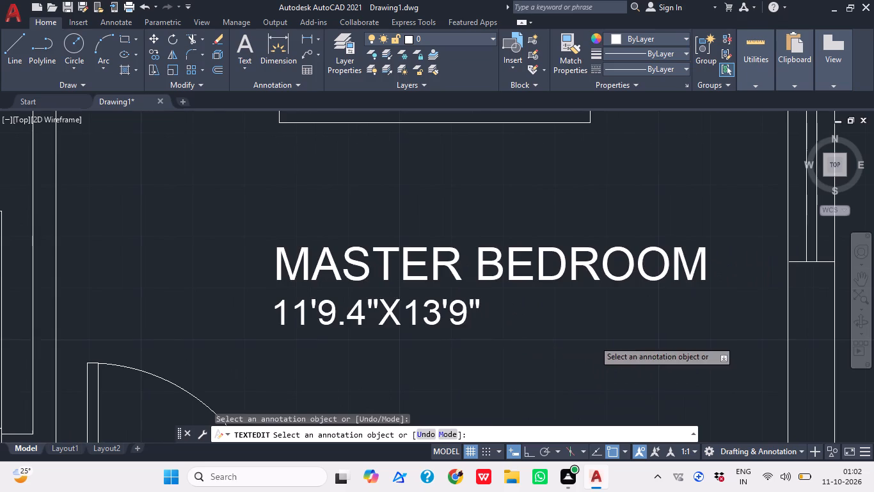
scroll(594, 340, down, 1)
middle_drag(603, 382, 589, 307)
scroll(603, 382, down, 1)
middle_drag(573, 357, 544, 315)
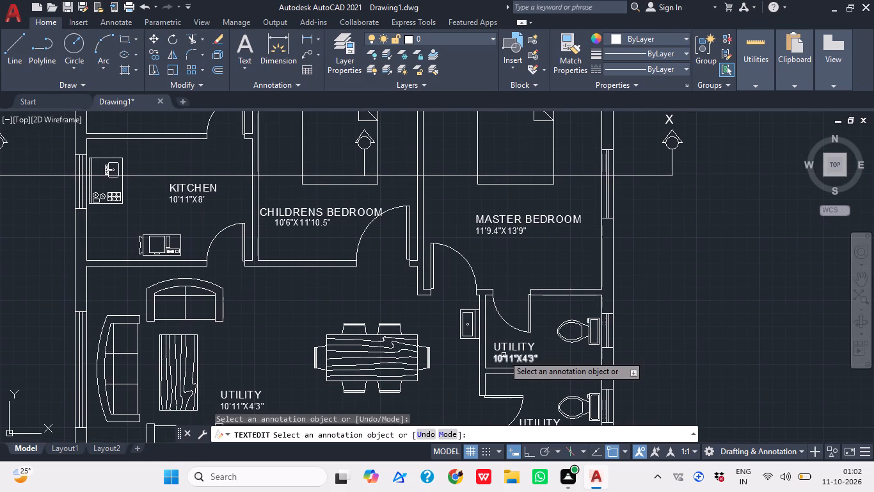
scroll(505, 378, up, 3)
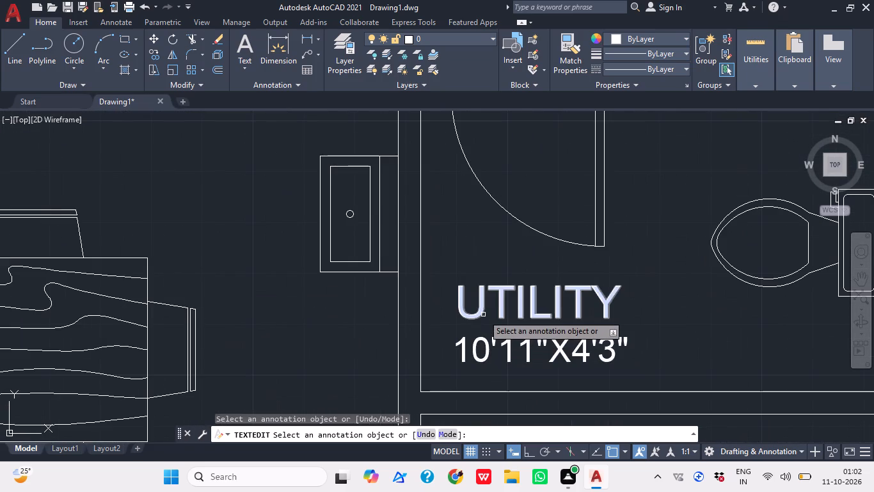
click(483, 306)
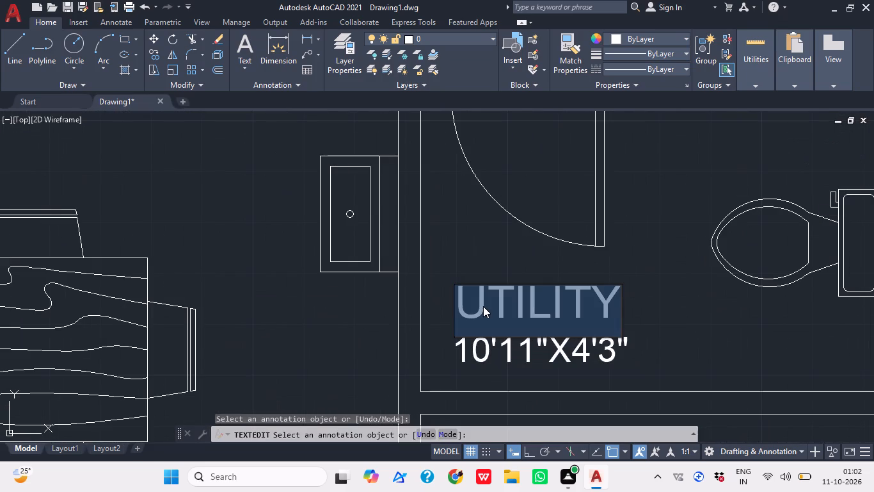
text(TO)
key(i)
text(LET)
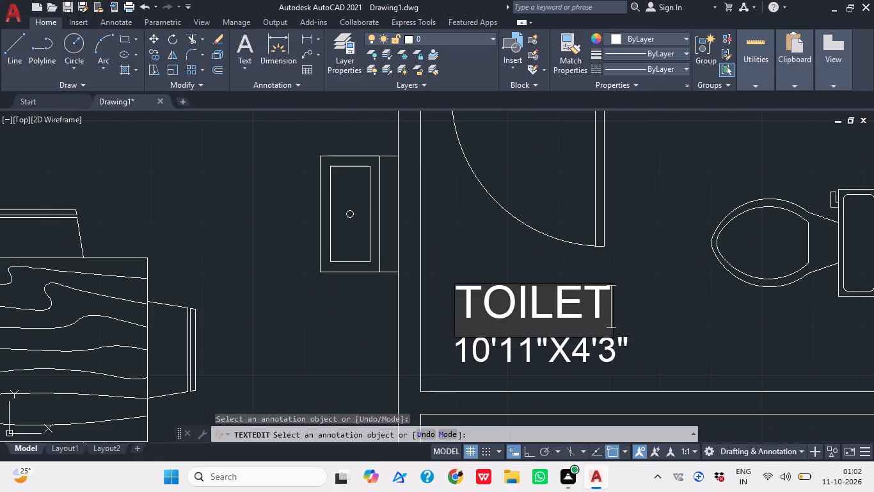
Change the size text beneath the upper TOILET label to 7'8"X4'10".
scroll(482, 351, up, 1)
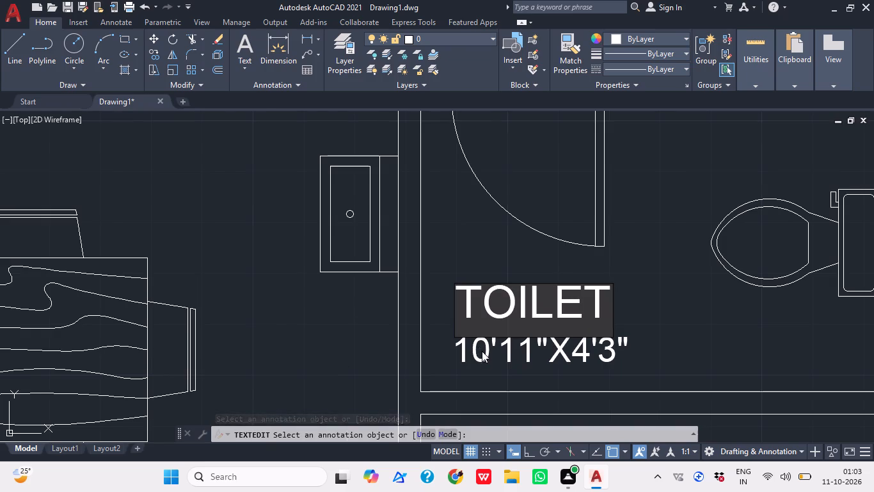
scroll(482, 351, up, 1)
click(489, 358)
click(489, 358)
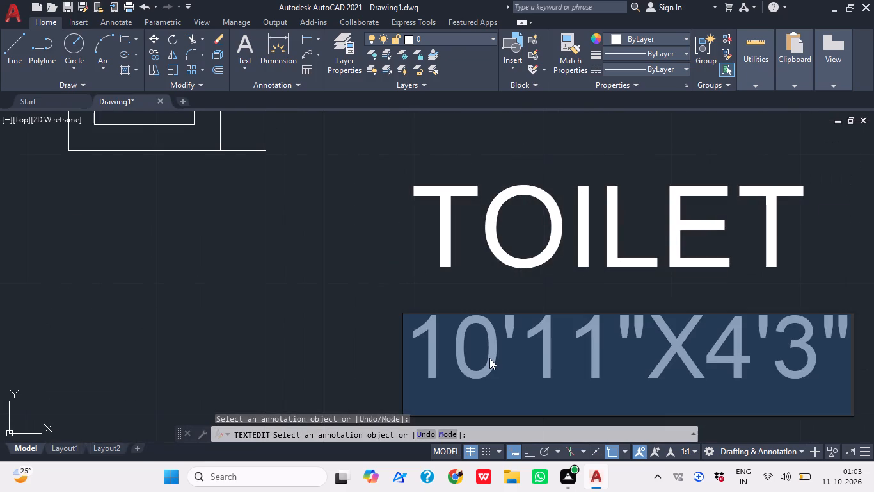
text(7')
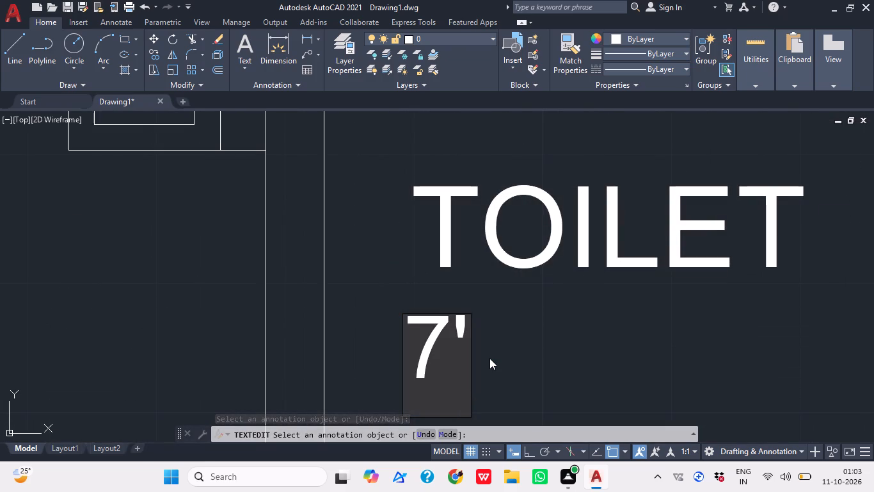
key(8)
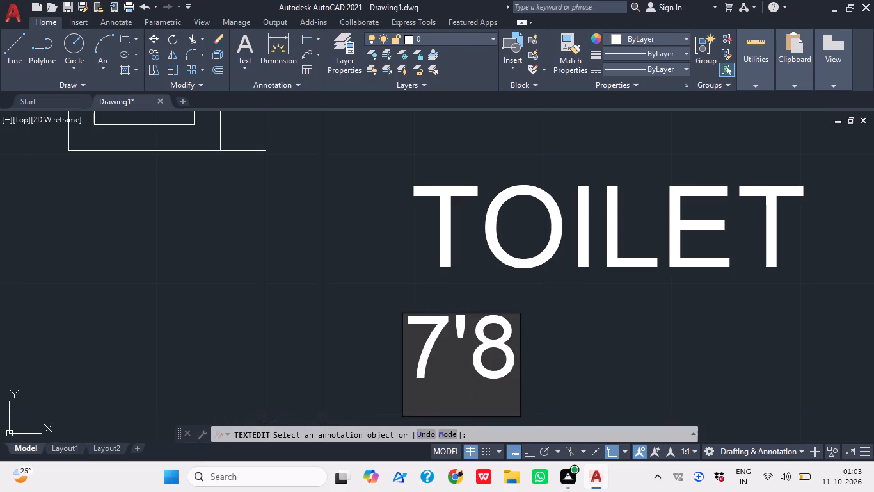
key(shift+quotedbl)
key(x)
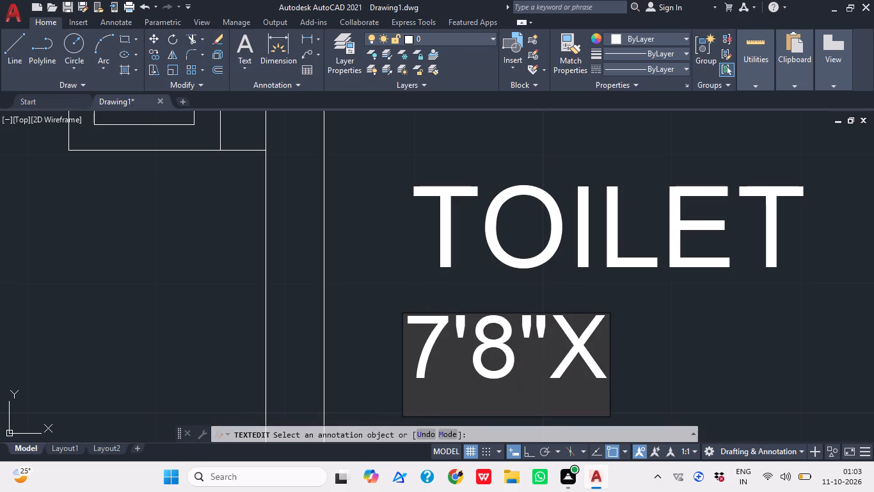
text(4'10)
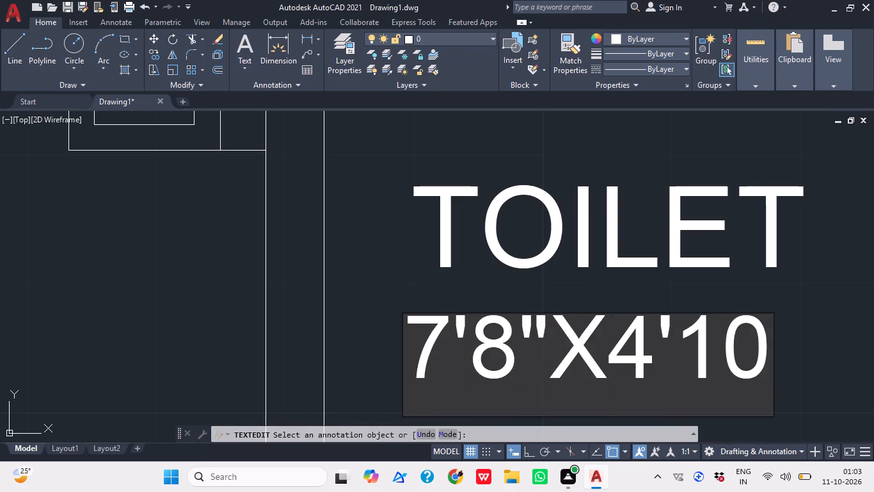
key(shift+quotedbl)
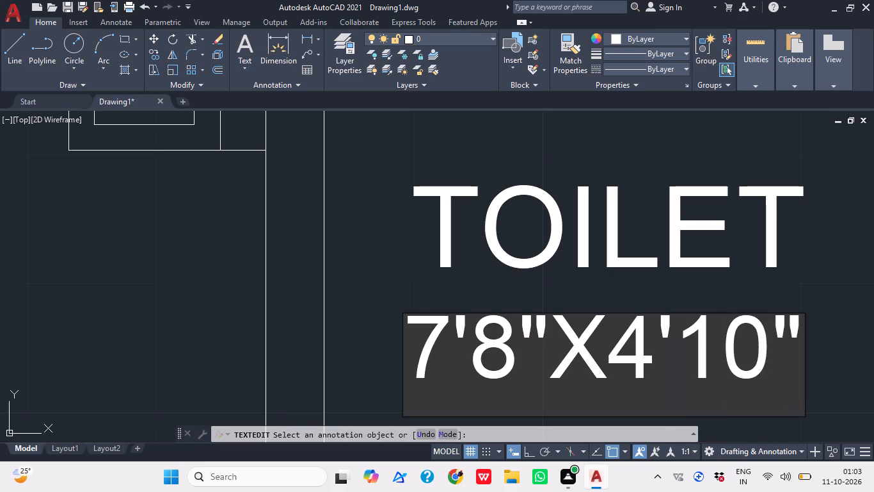
Change the name text of the UTILITY label in the lower toilet, just above the stairs, to TOILET.
scroll(535, 314, down, 3)
middle_drag(601, 382, 564, 316)
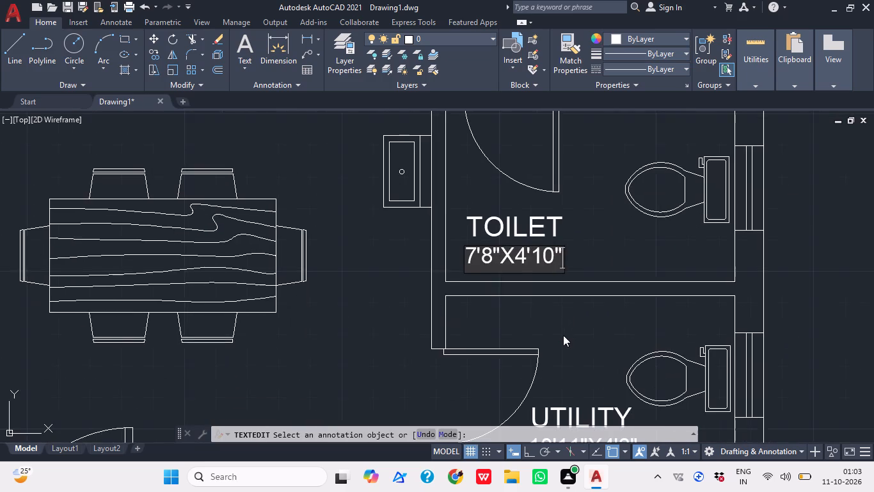
middle_drag(566, 339, 560, 325)
middle_drag(559, 381, 559, 351)
scroll(542, 374, up, 1)
click(518, 365)
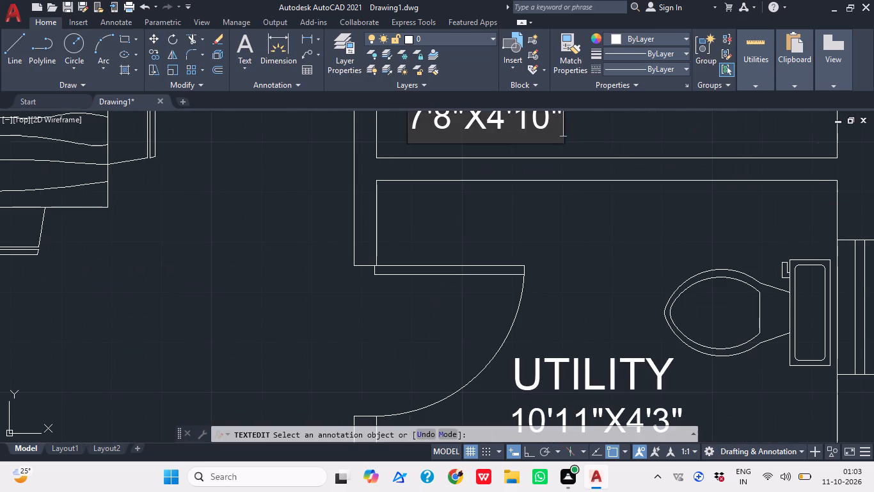
click(518, 365)
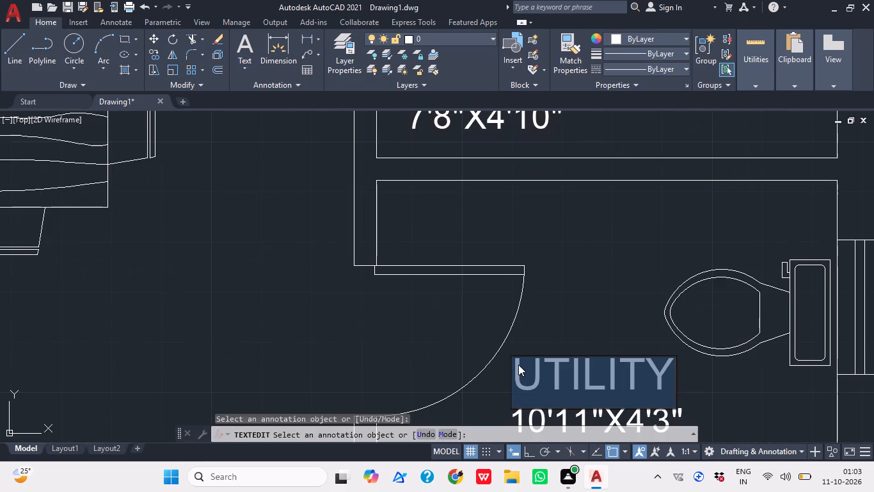
text(TOILET)
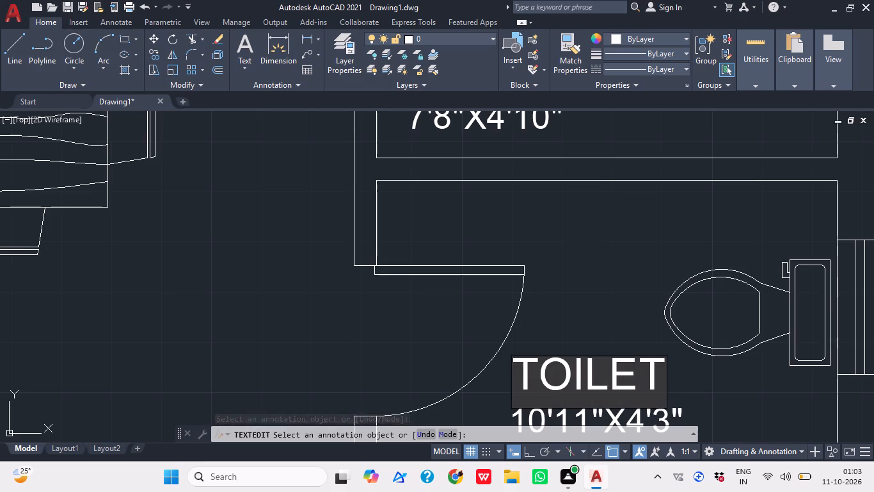
Change the size text beneath the lower TOILET label to 7'8"X4'4.5".
middle_drag(609, 371, 533, 214)
click(459, 258)
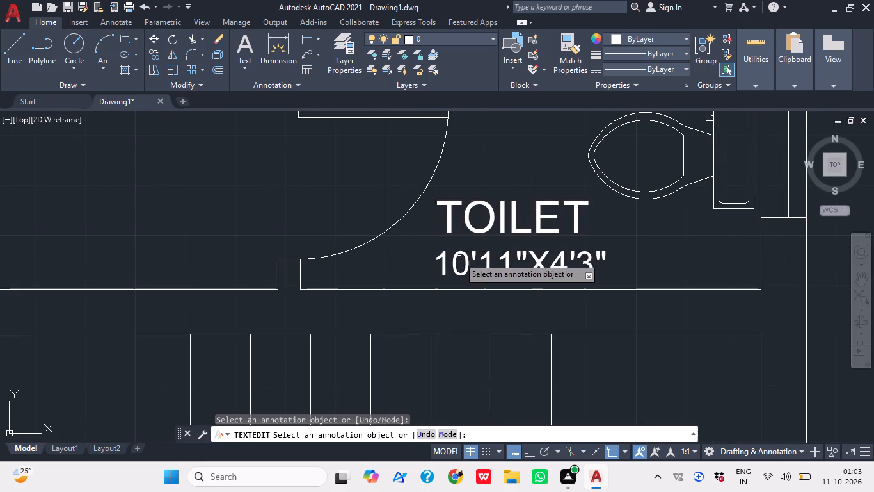
click(457, 257)
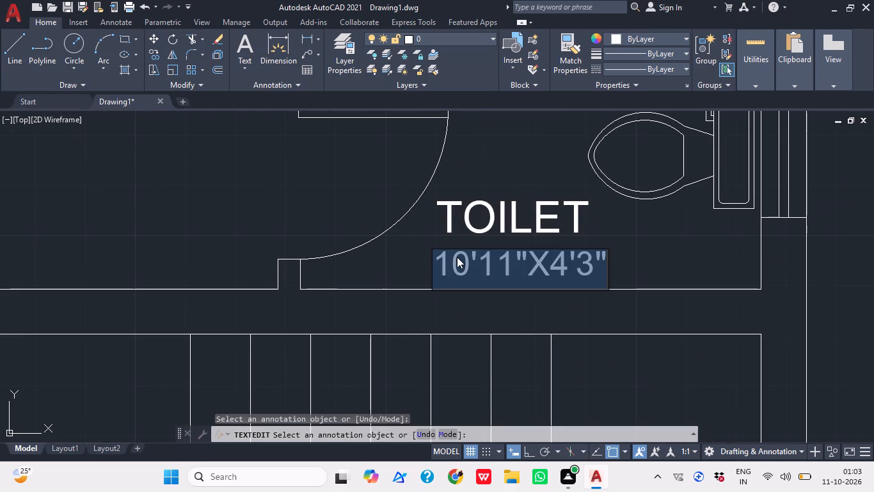
text(7'8)
text("x)
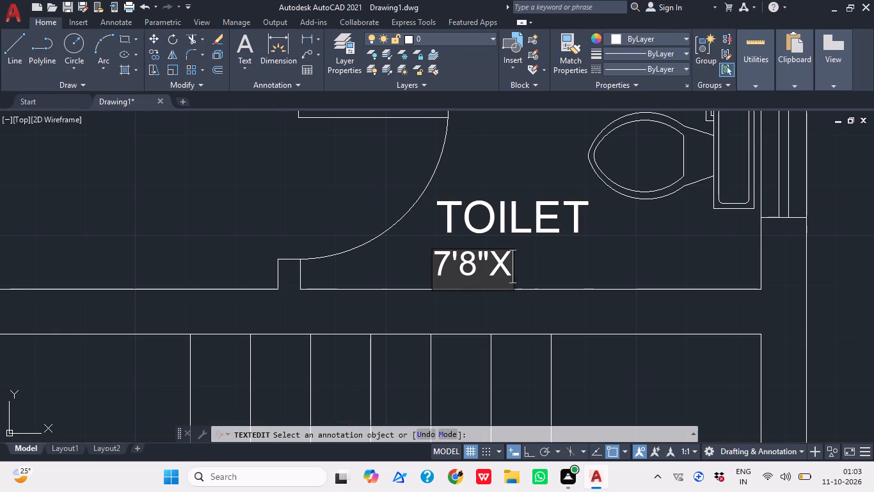
text(4'4)
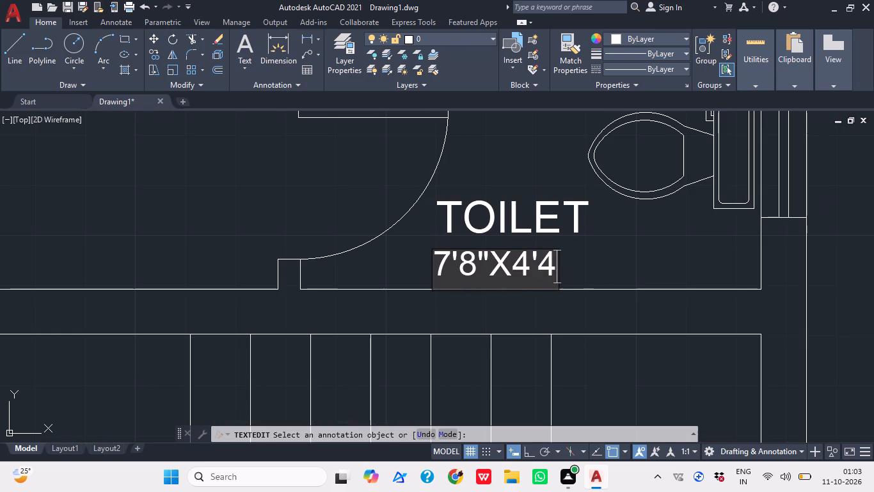
text(.5")
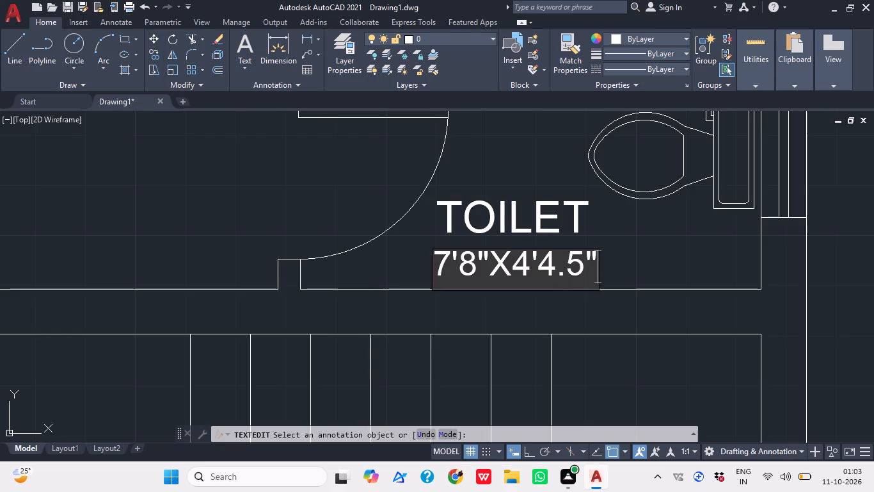
click(651, 247)
Change the name text of the UTILITY label beside the stairs and lift to STAIRCASE.
scroll(655, 244, down, 2)
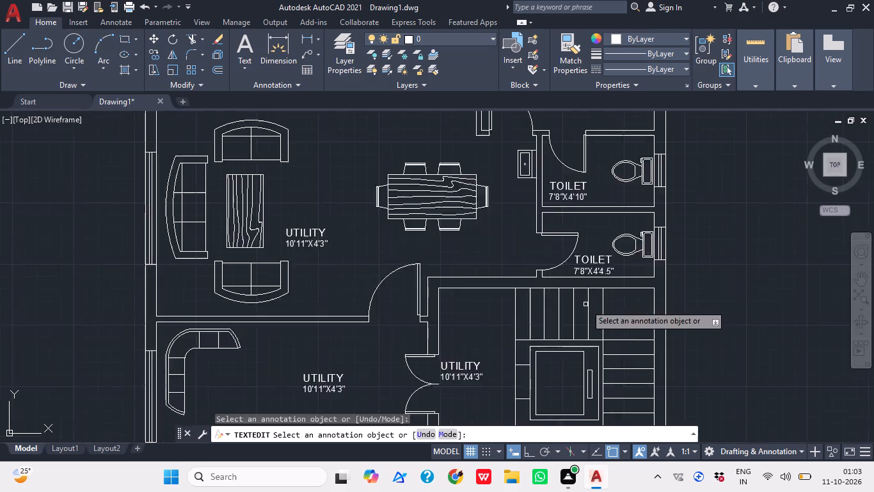
scroll(585, 304, down, 1)
middle_drag(585, 304, 566, 244)
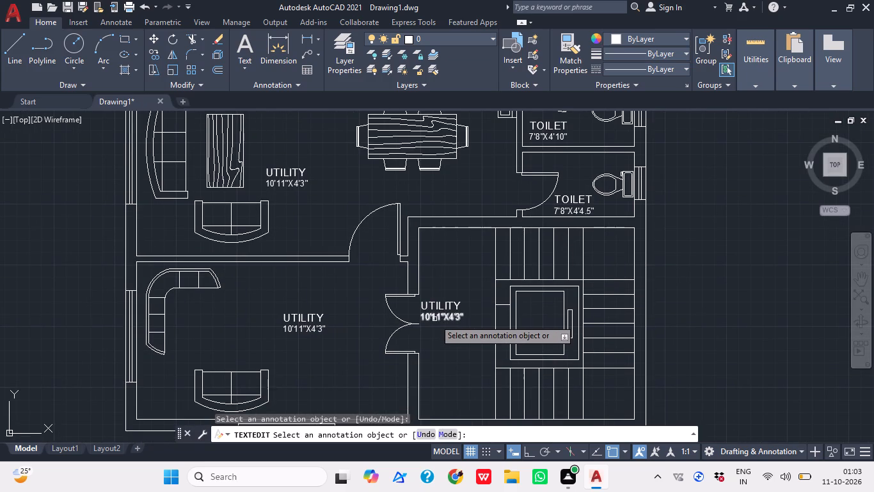
scroll(432, 297, up, 2)
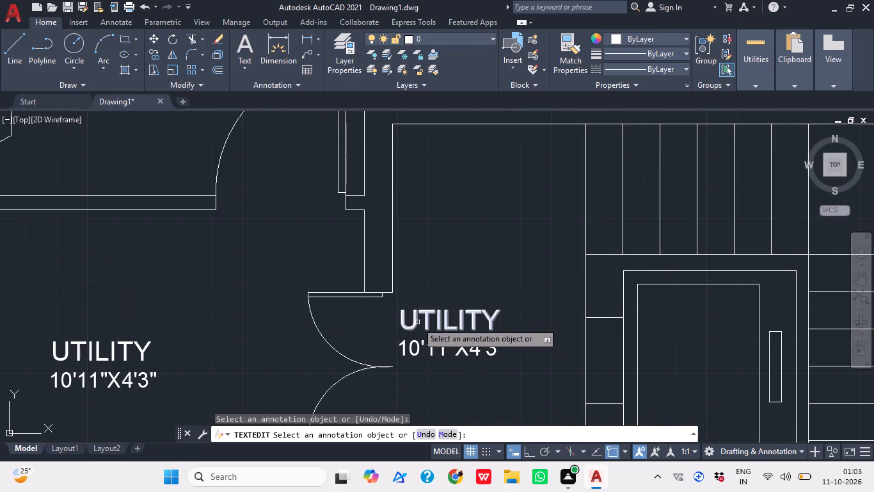
click(415, 322)
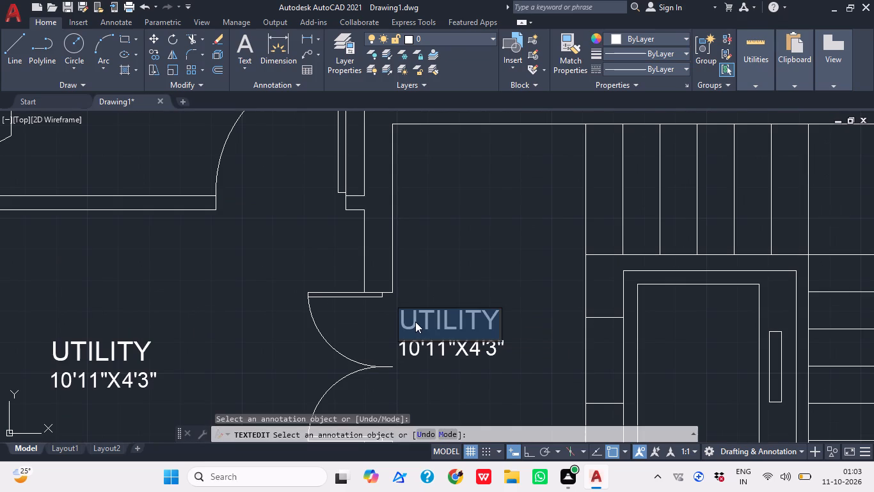
text(STAIR)
text(CASE)
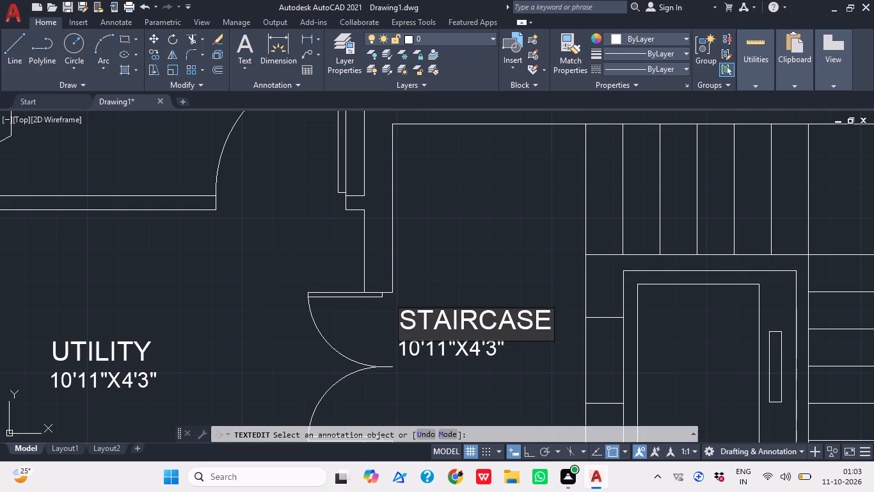
Change the size text beneath STAIRCASE to 14'8.5"X13'0.5".
click(421, 357)
click(408, 344)
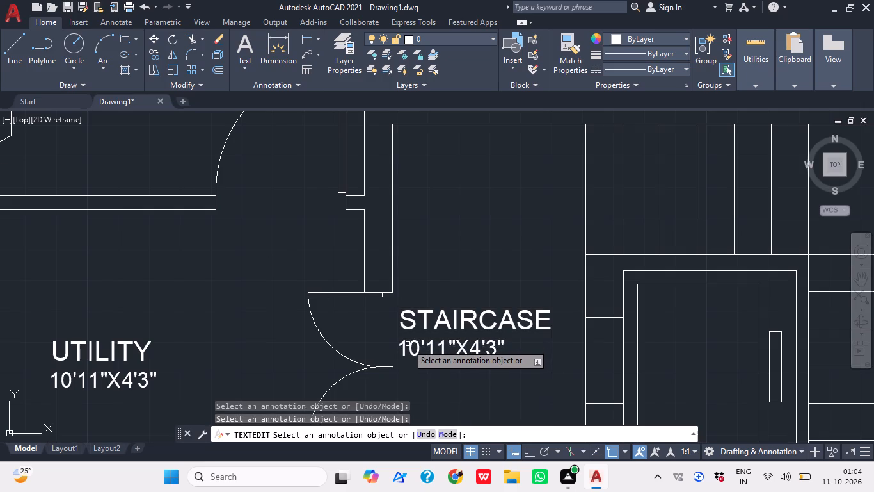
click(404, 345)
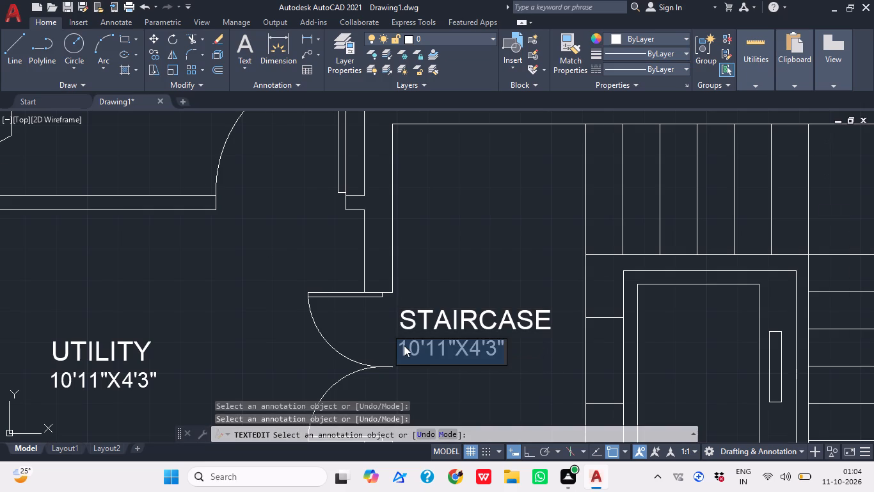
text(14')
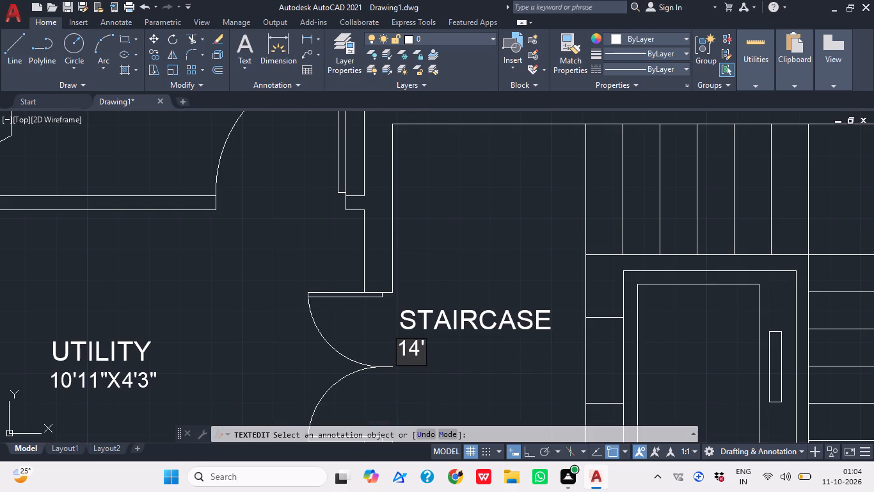
text(8.5)
key(shift+quotedbl)
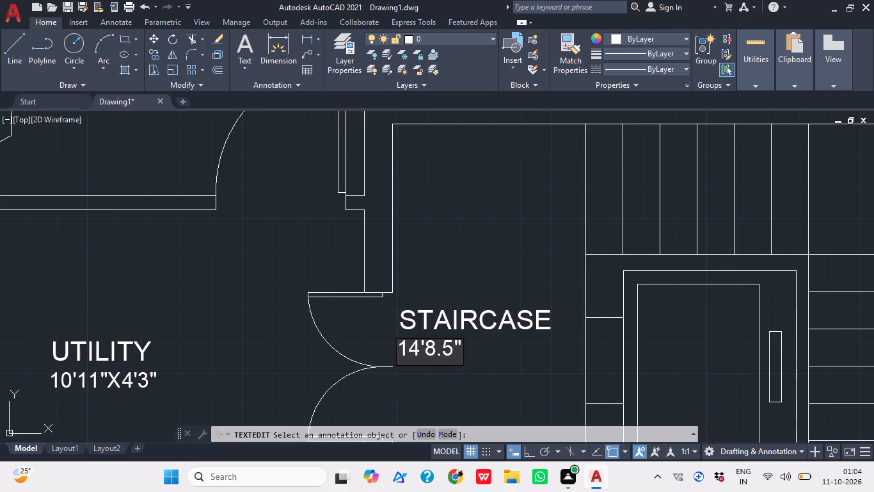
key(x)
text(13)
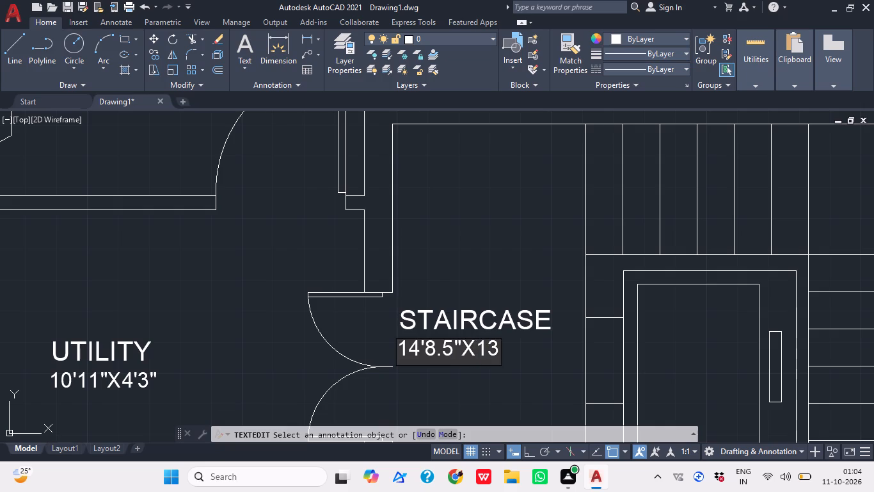
key(apostrophe)
text(0.)
text(5")
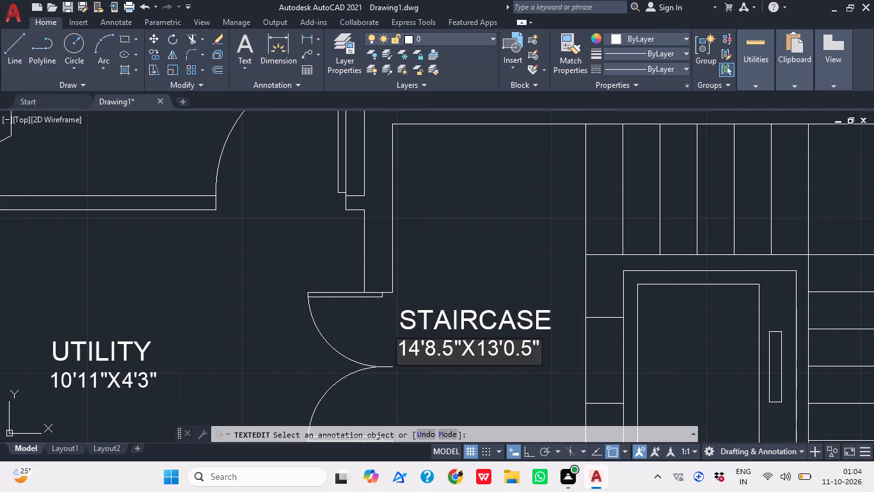
Change the name text of the UTILITY label in the sofa room west of the staircase to DRAWING.
scroll(436, 288, down, 2)
scroll(290, 283, up, 1)
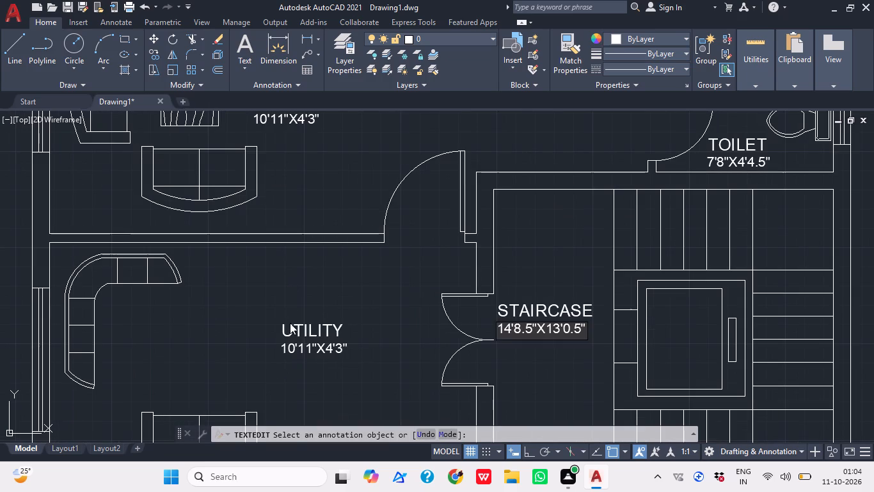
click(290, 323)
click(285, 332)
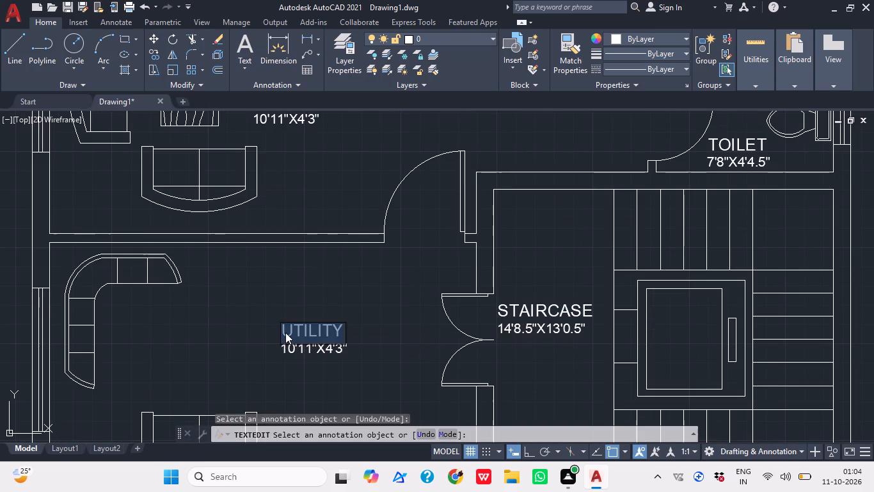
key(d)
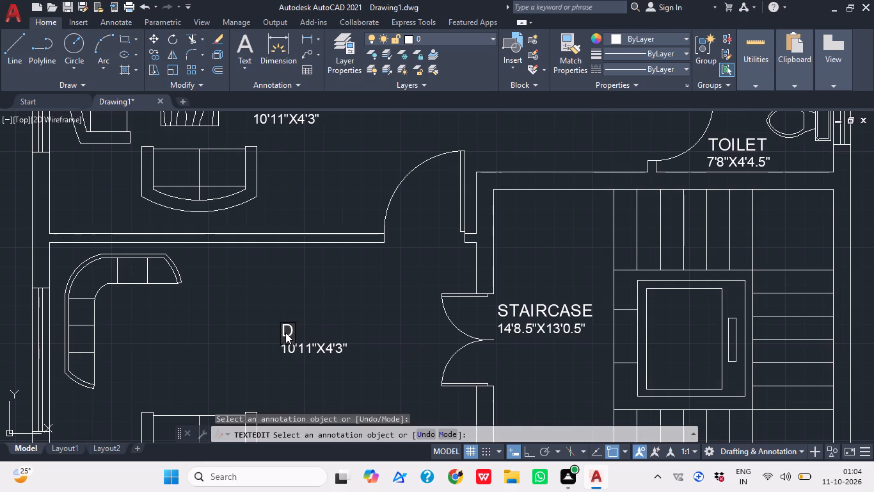
text(RA)
key(w)
text(IN)
key(g)
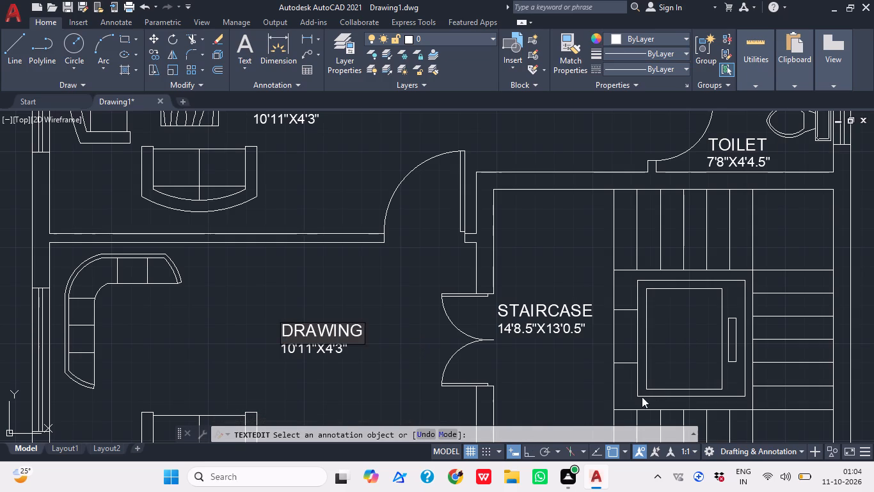
Change the size text beneath the DRAWING label to 18.5.9"X10'8.9".
scroll(642, 397, up, 1)
middle_drag(180, 322, 267, 329)
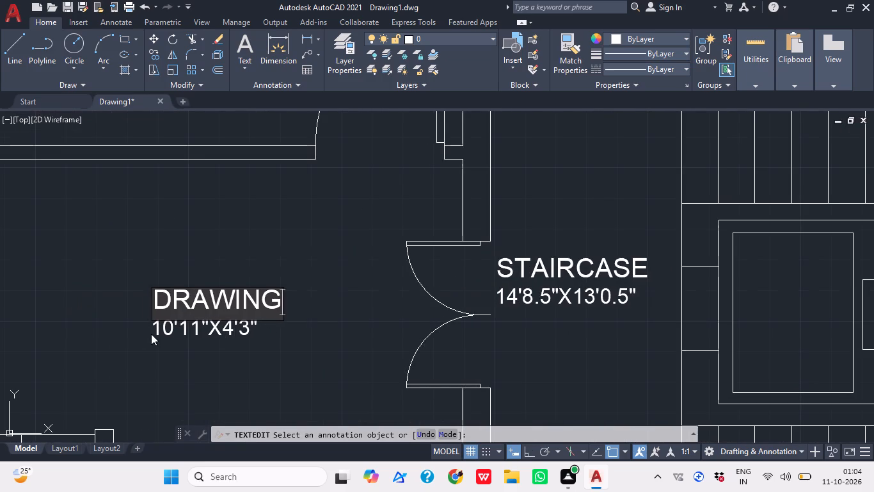
click(163, 331)
click(159, 327)
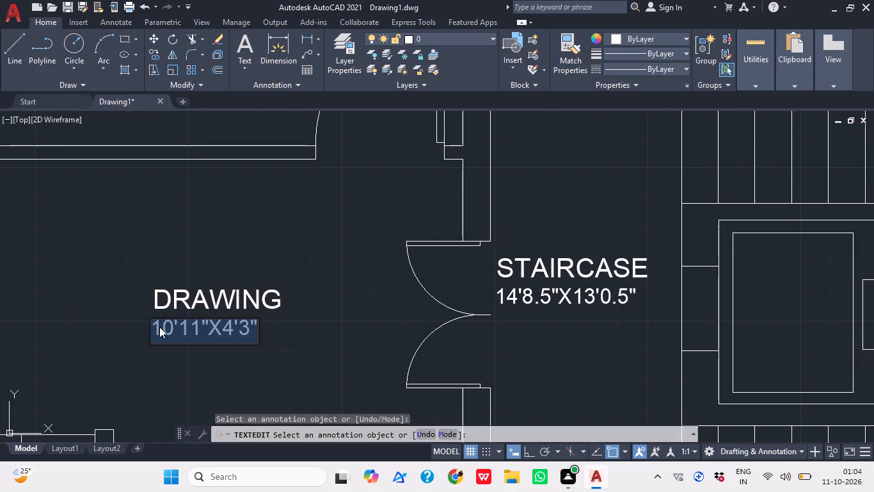
key(1)
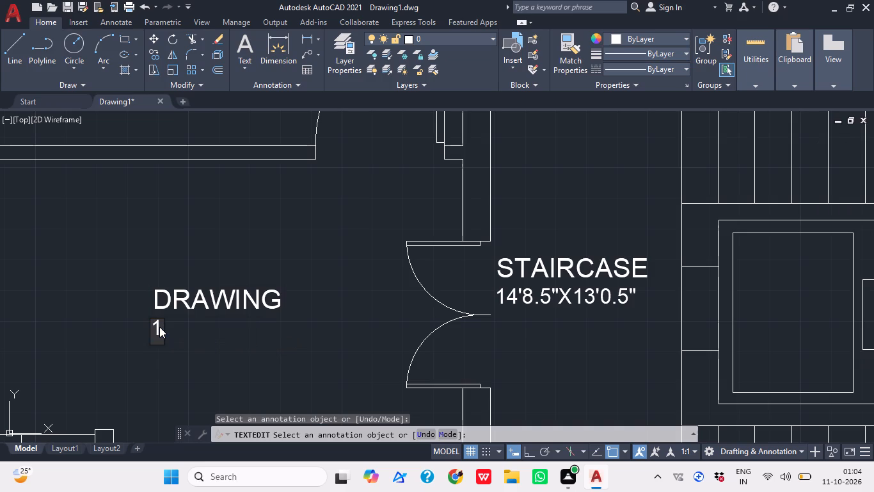
text(8.)
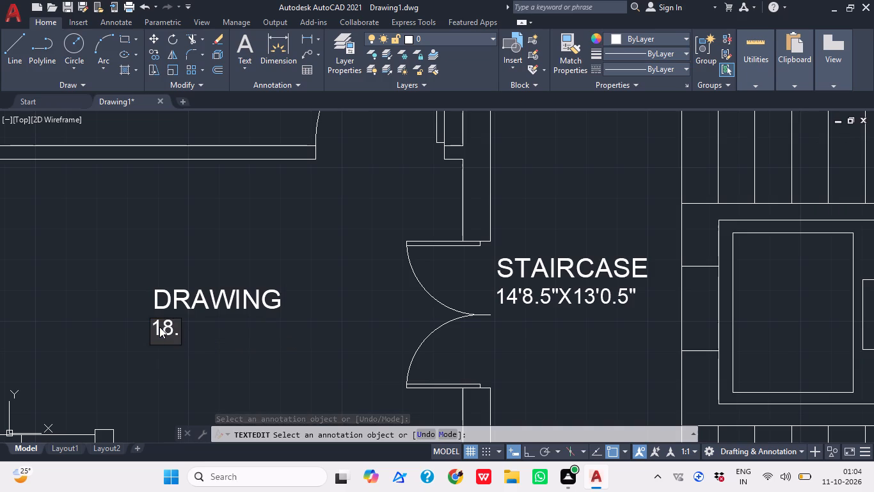
text(5.)
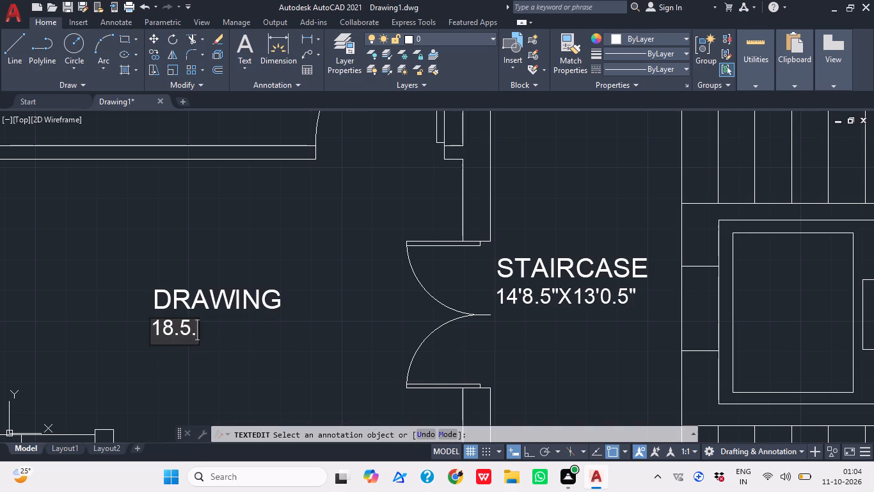
text(9")
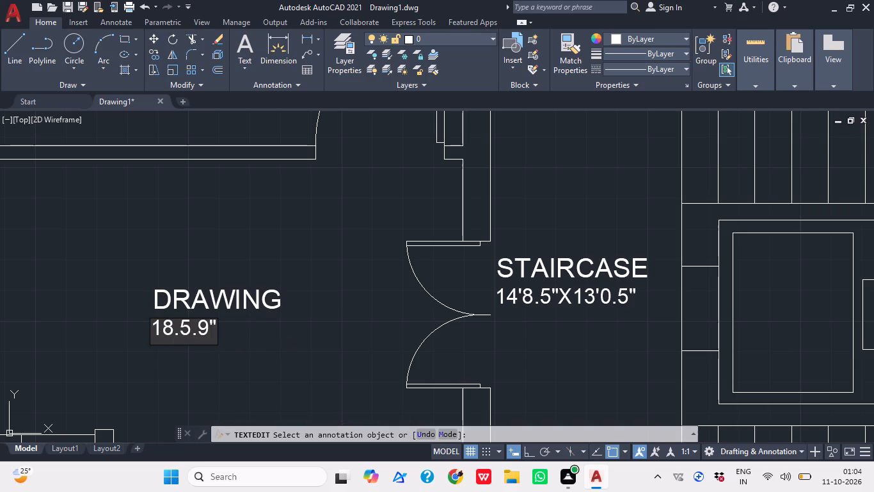
key(x)
text(10)
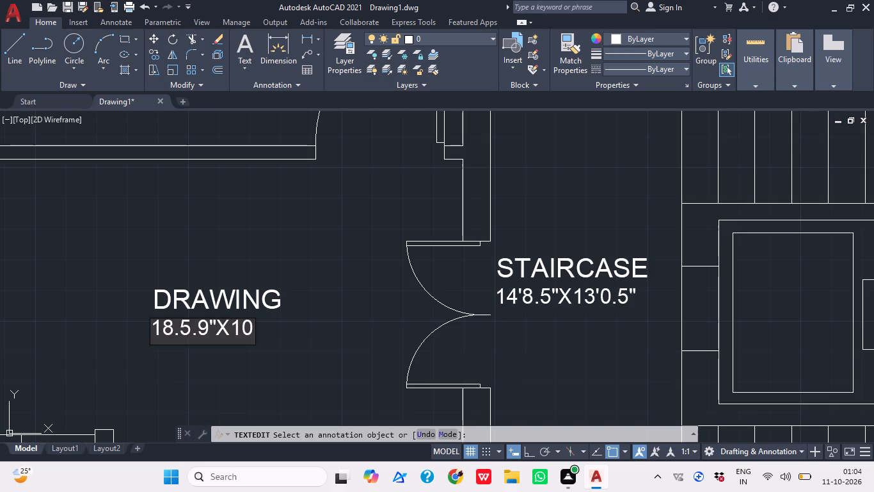
key(period)
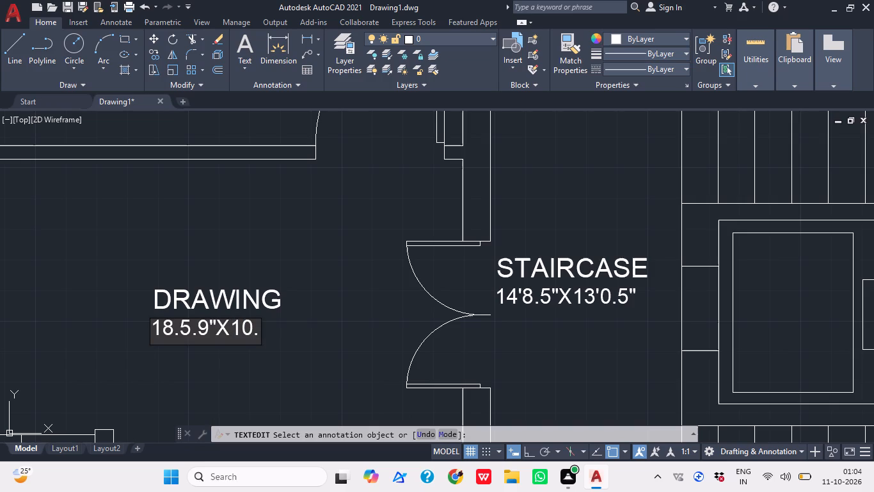
key(8)
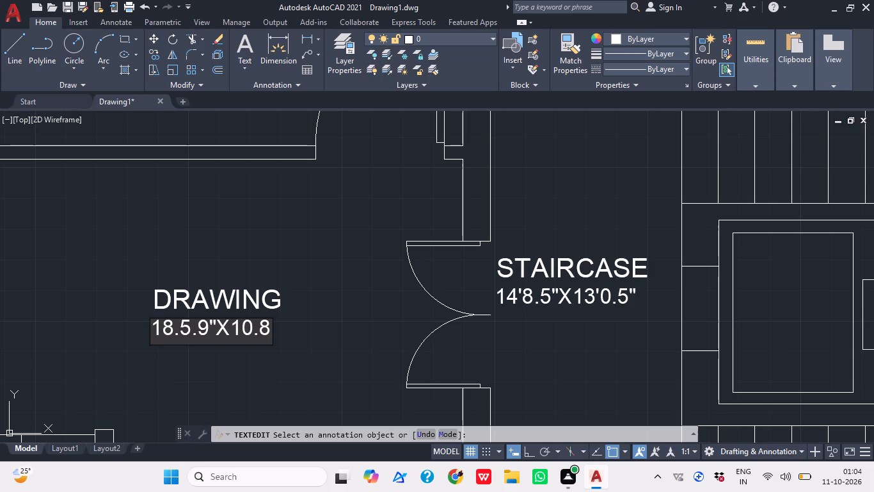
key(BackSpace)
key(BackSpace)
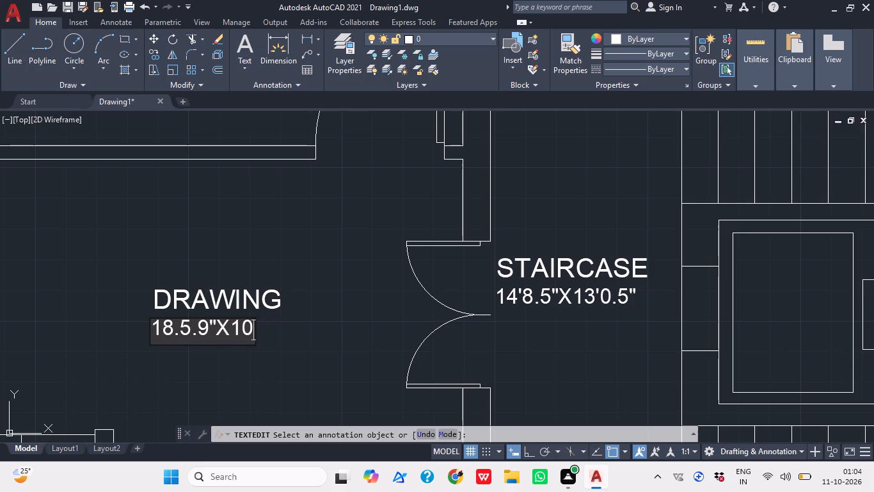
text('8.)
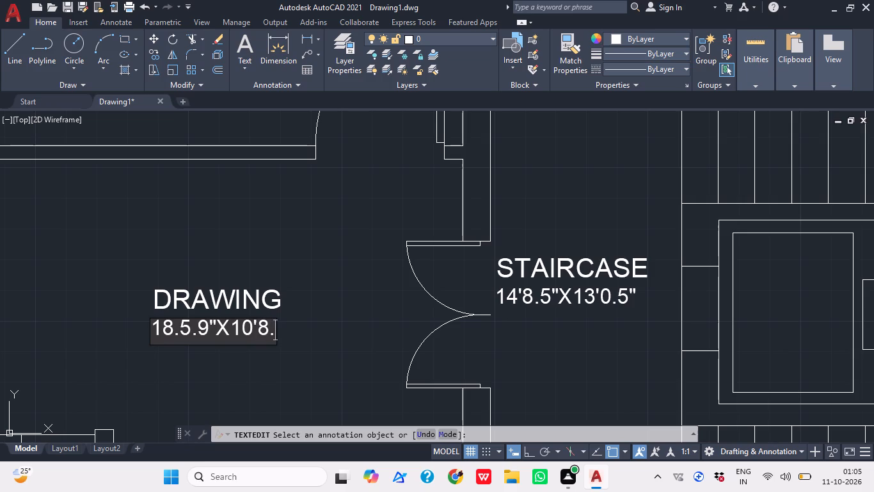
text(9")
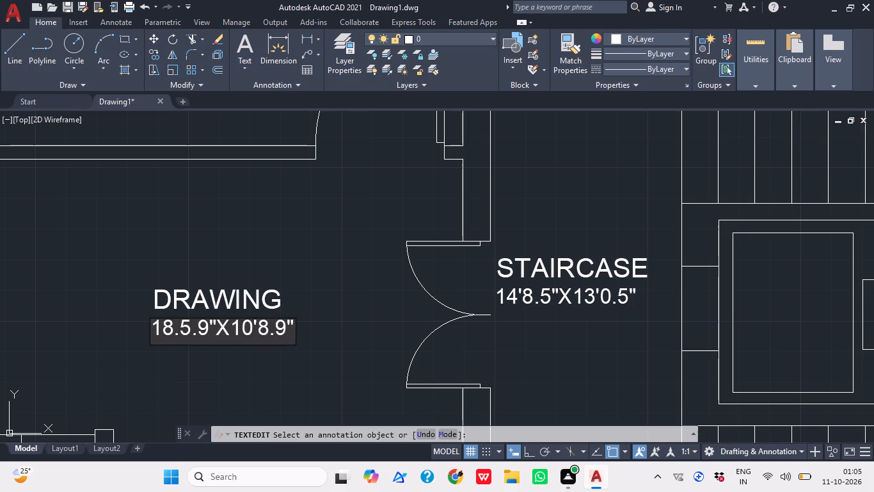
click(311, 217)
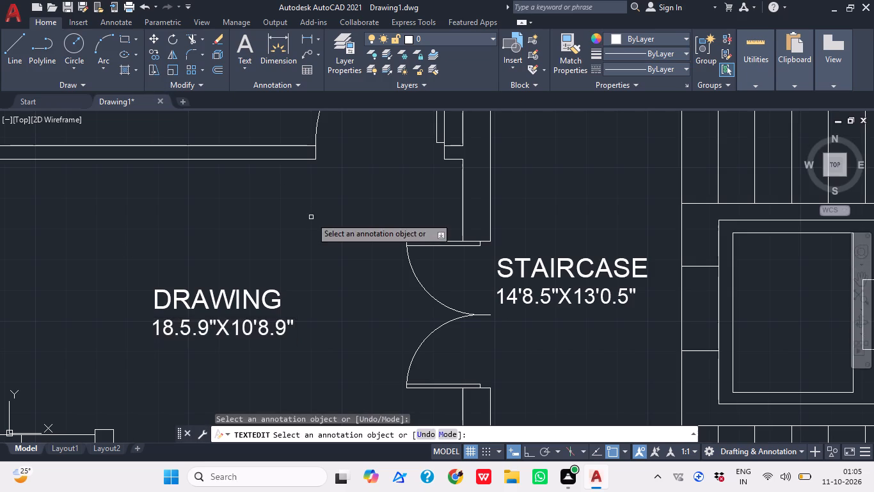
Change the name text of the UTILITY label between the sofa set and the dining table to LIVING.
scroll(313, 219, down, 3)
middle_drag(316, 261, 329, 343)
scroll(319, 324, up, 1)
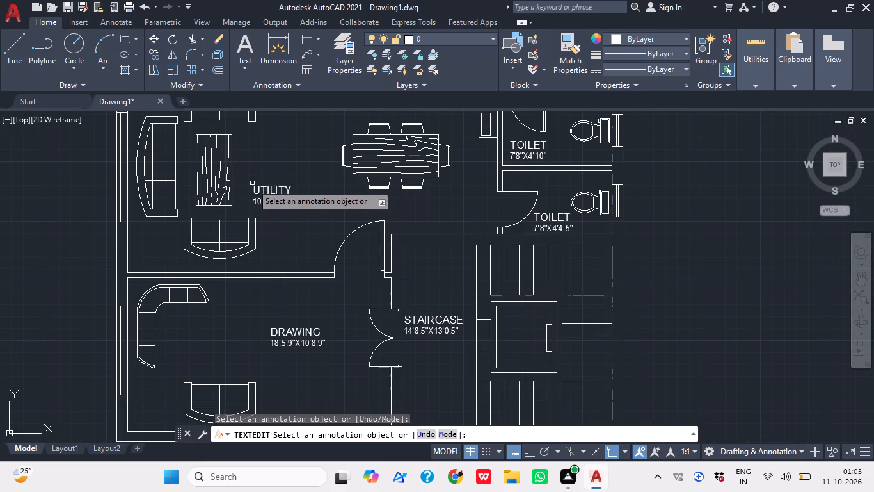
scroll(258, 191, up, 2)
click(258, 188)
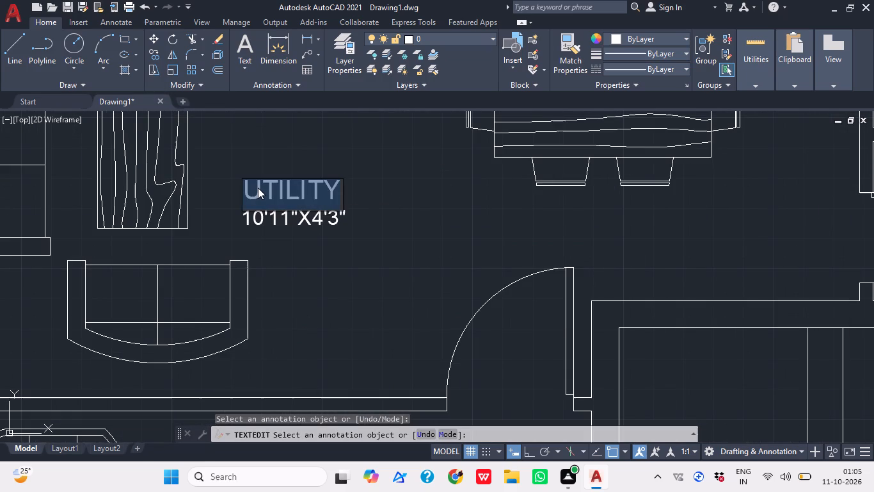
key(l)
key(i)
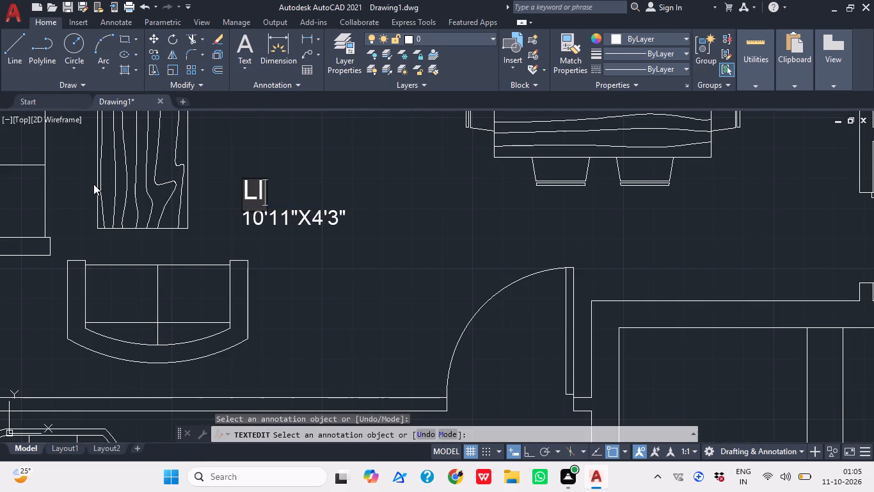
text(VI)
key(m)
key(BackSpace)
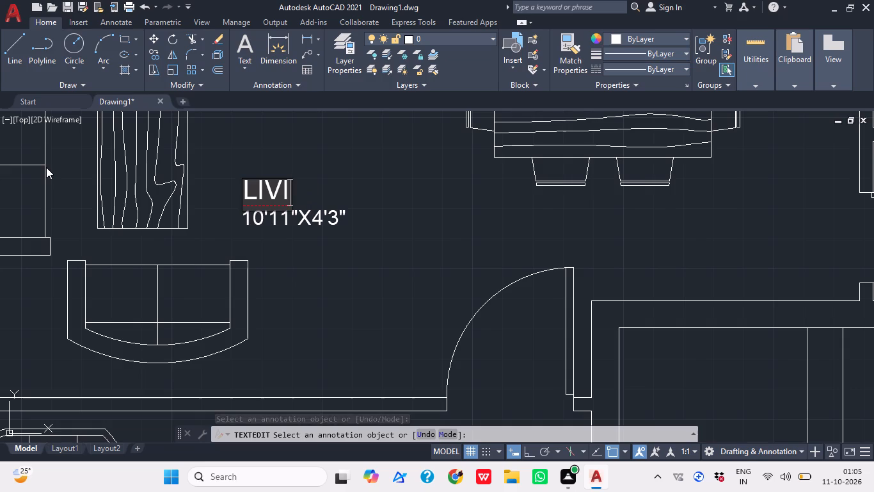
text(NG)
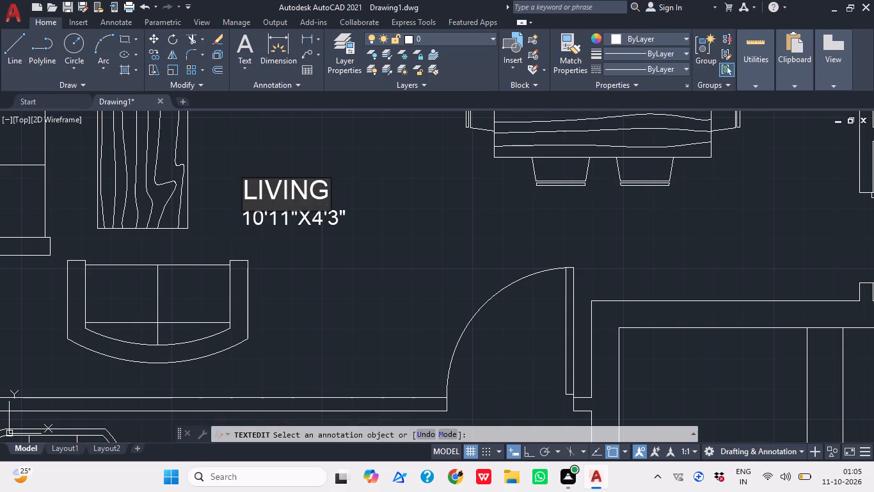
click(306, 222)
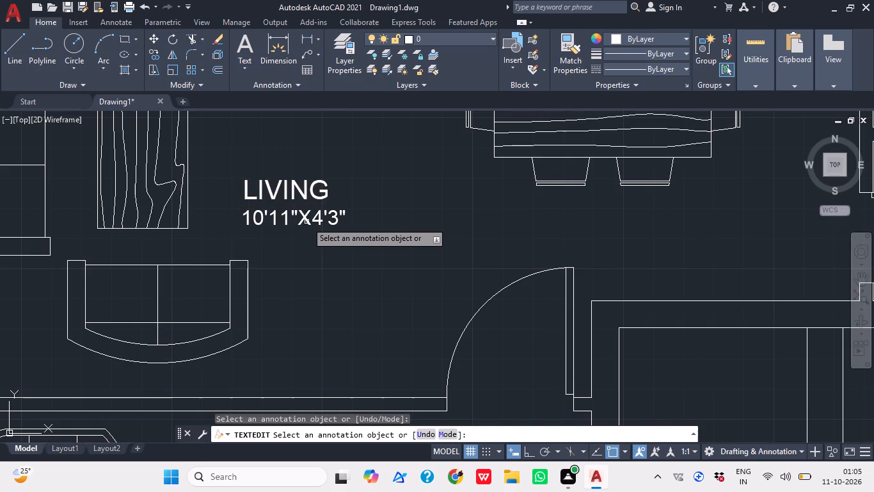
Change the size text beneath the LIVING label to 25'10.9"X14'1.6".
click(335, 241)
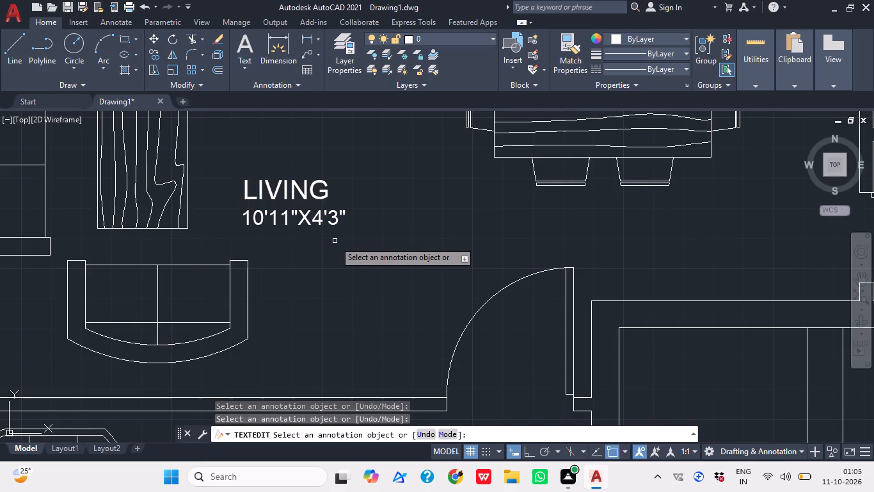
double_click(289, 217)
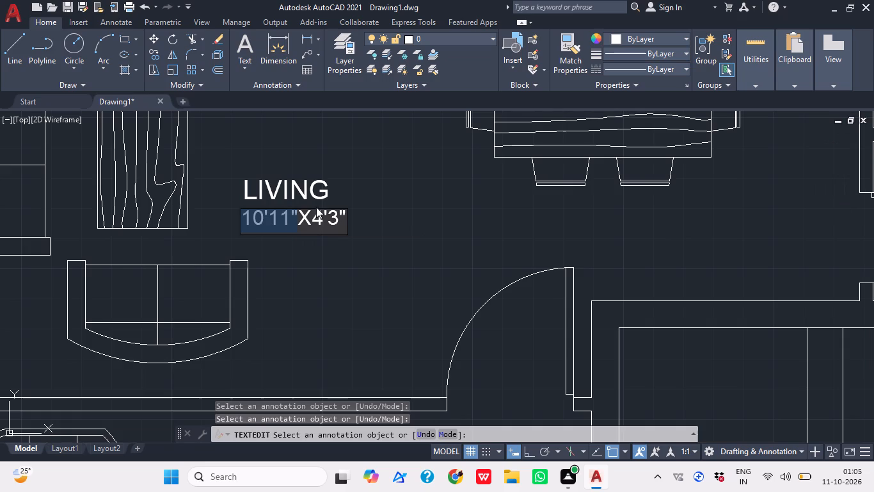
drag(344, 214, 310, 95)
key(BackSpace)
key(BackSpace)
key(BackSpace)
key(BackSpace)
key(BackSpace)
key(BackSpace)
key(BackSpace)
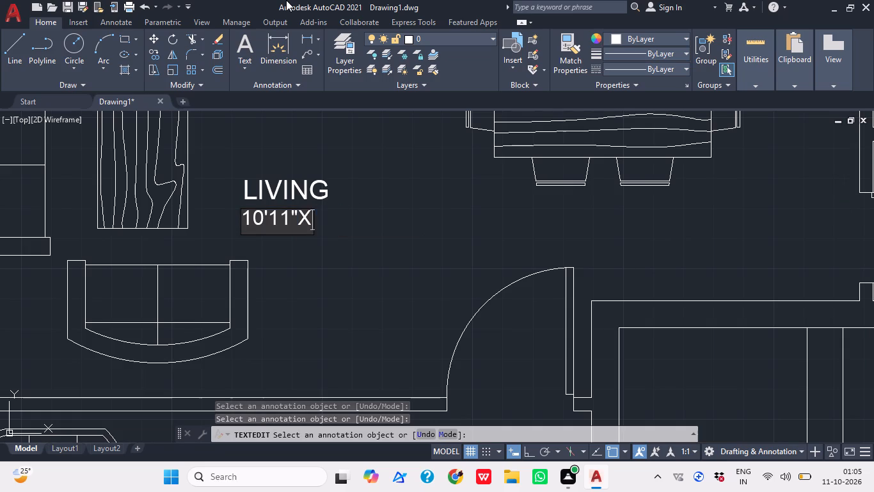
key(BackSpace)
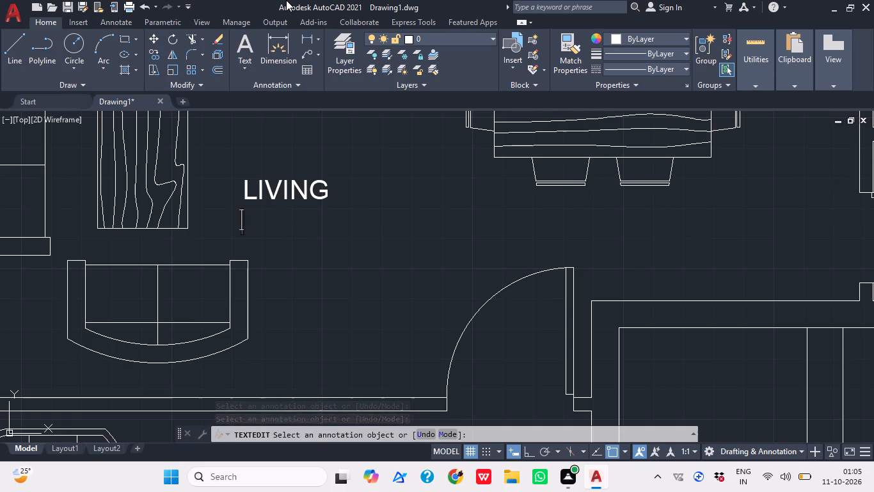
text(25')
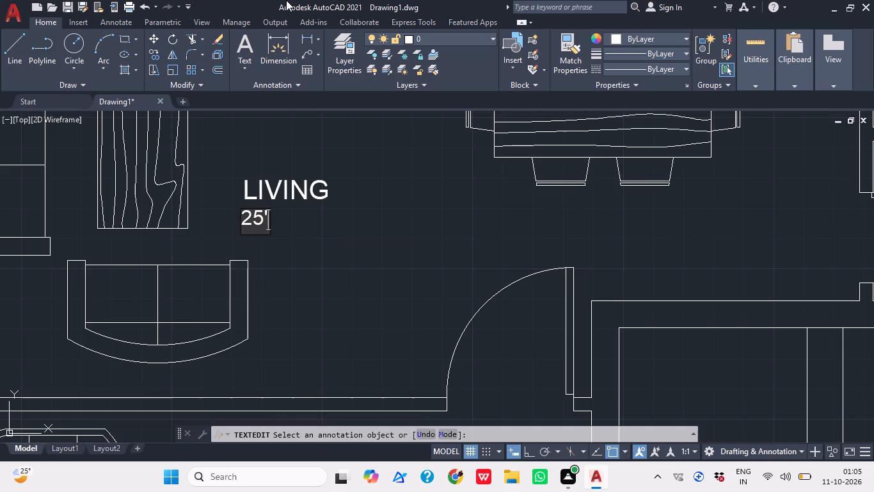
text(10)
text(.9")
key(x)
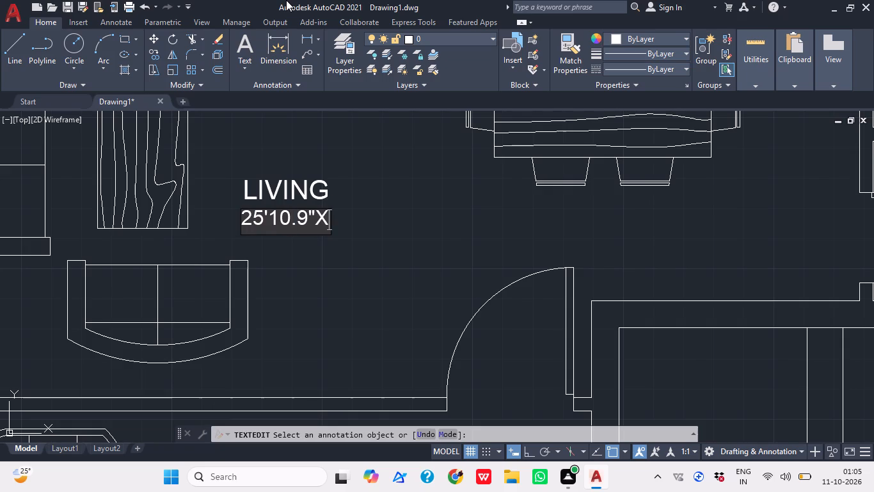
text(14')
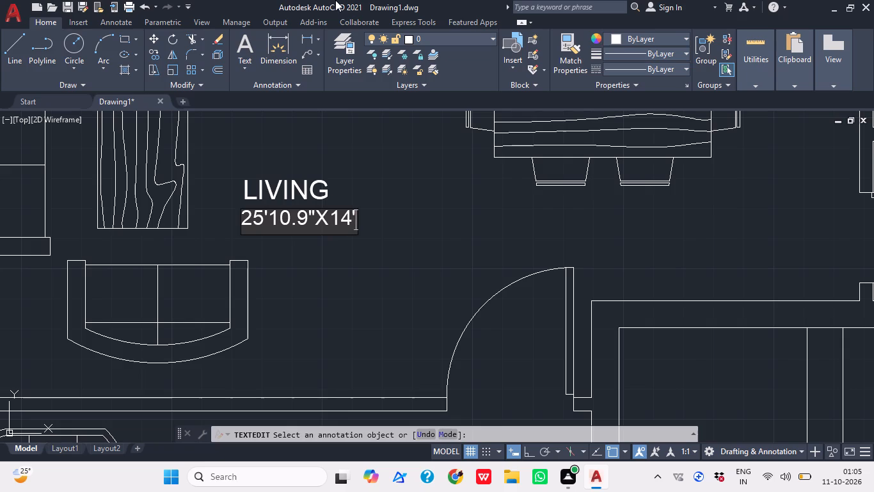
text(1.6)
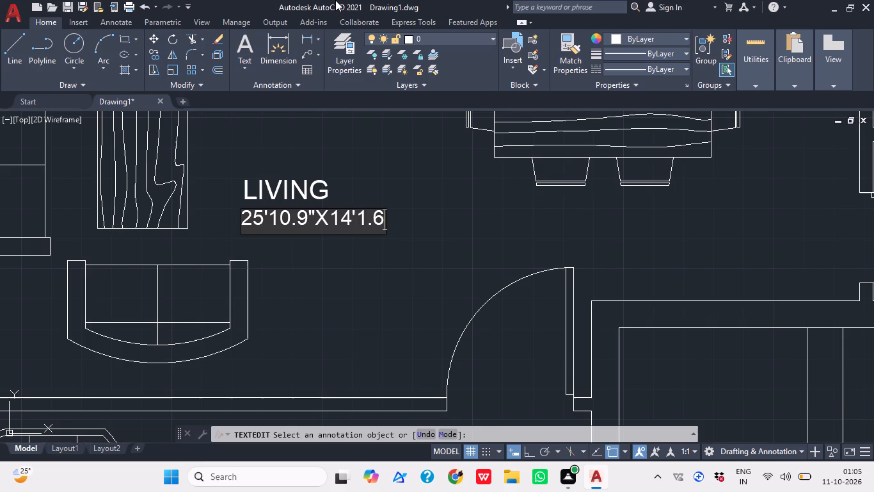
key(shift+quotedbl)
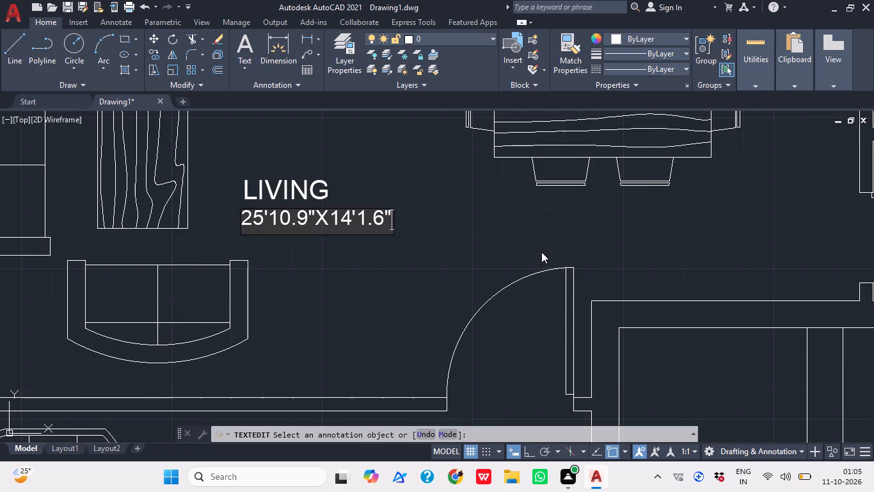
click(497, 250)
Check the room name and size labels across the whole floor plan and end text editing.
scroll(507, 240, down, 2)
middle_drag(541, 243, 485, 313)
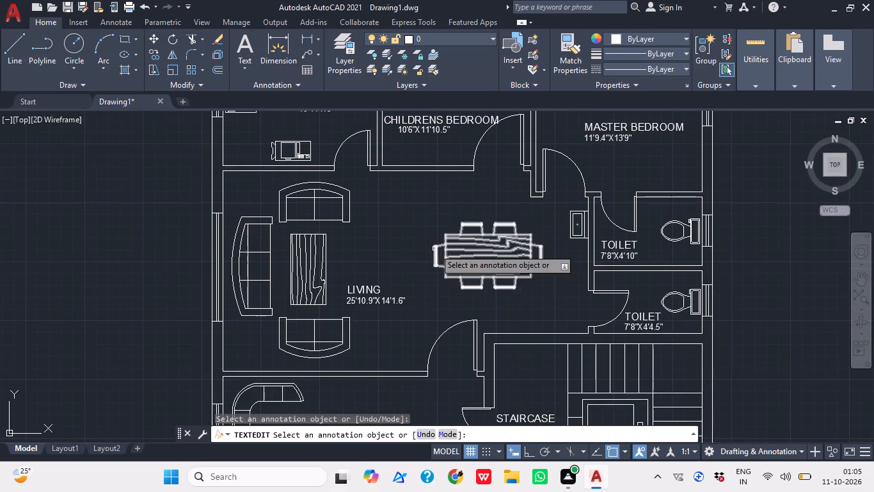
middle_drag(433, 249, 437, 292)
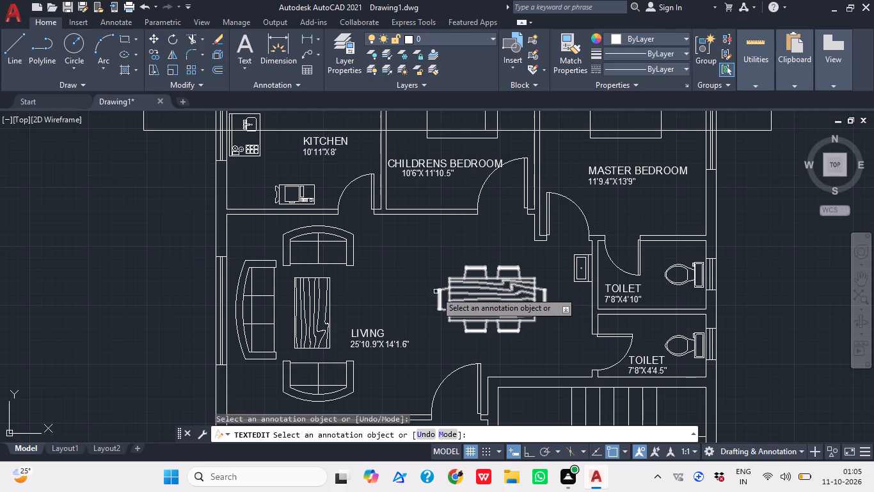
scroll(372, 270, down, 2)
middle_drag(384, 306, 354, 307)
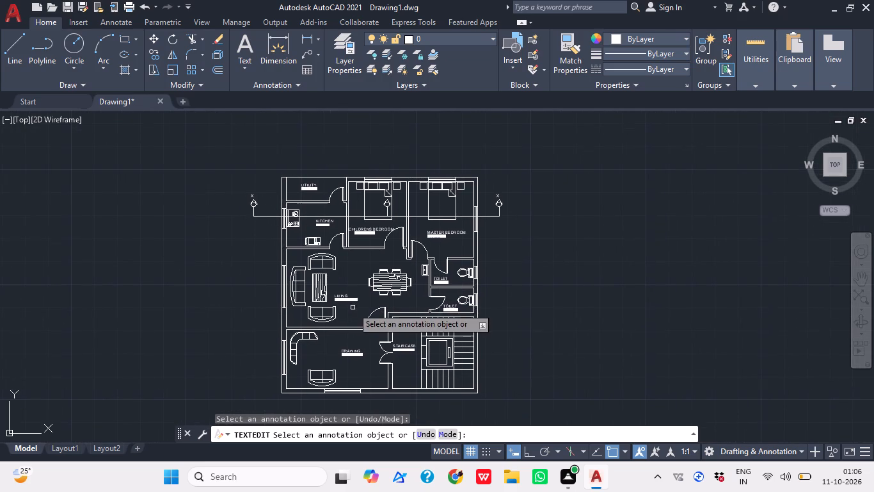
scroll(450, 233, up, 1)
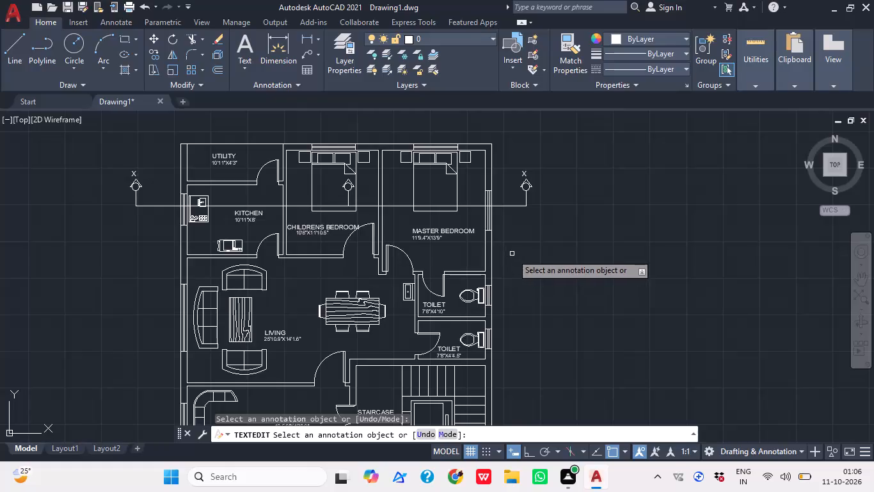
middle_drag(519, 266, 488, 255)
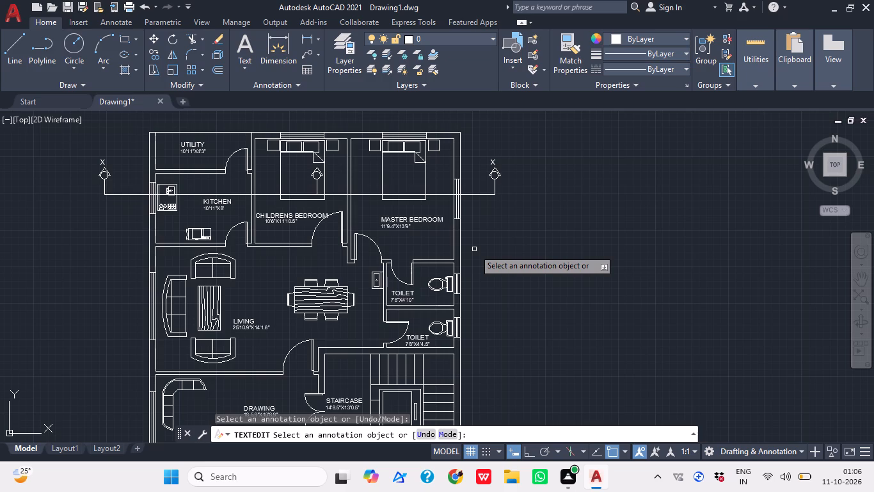
key(Escape)
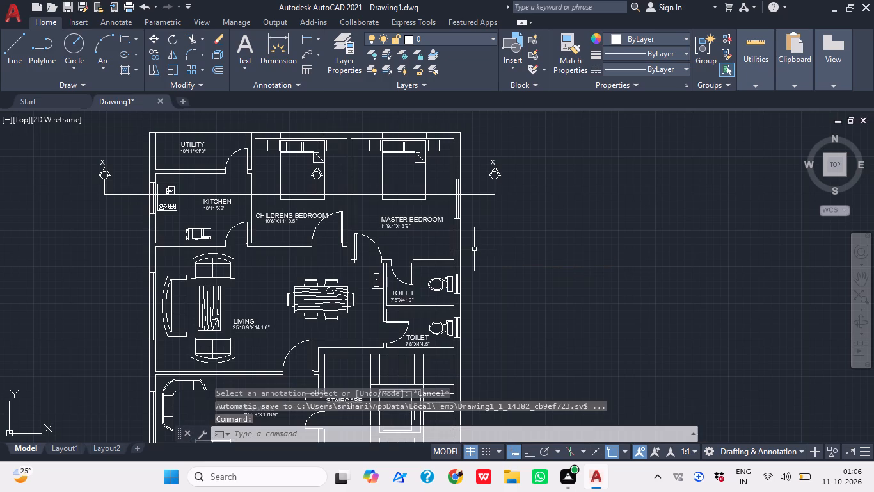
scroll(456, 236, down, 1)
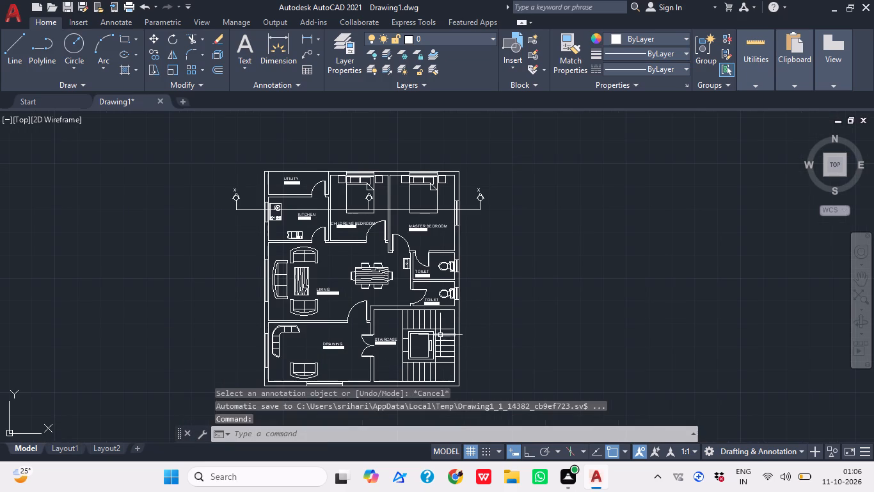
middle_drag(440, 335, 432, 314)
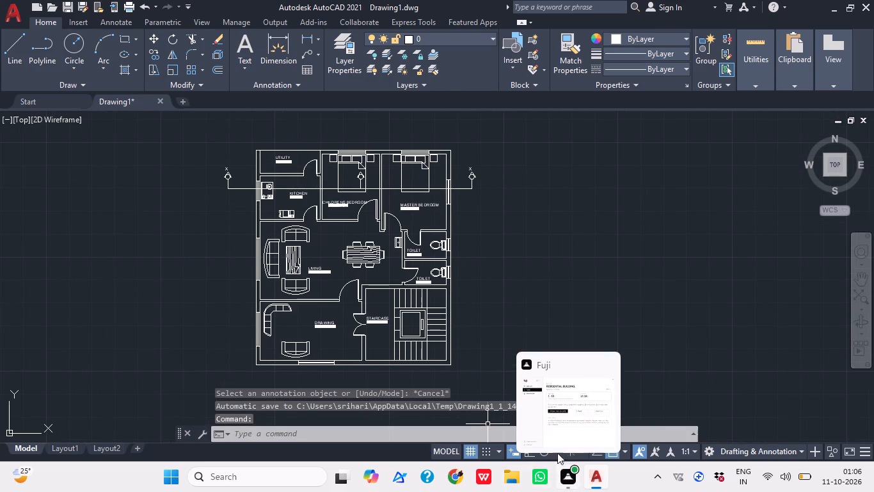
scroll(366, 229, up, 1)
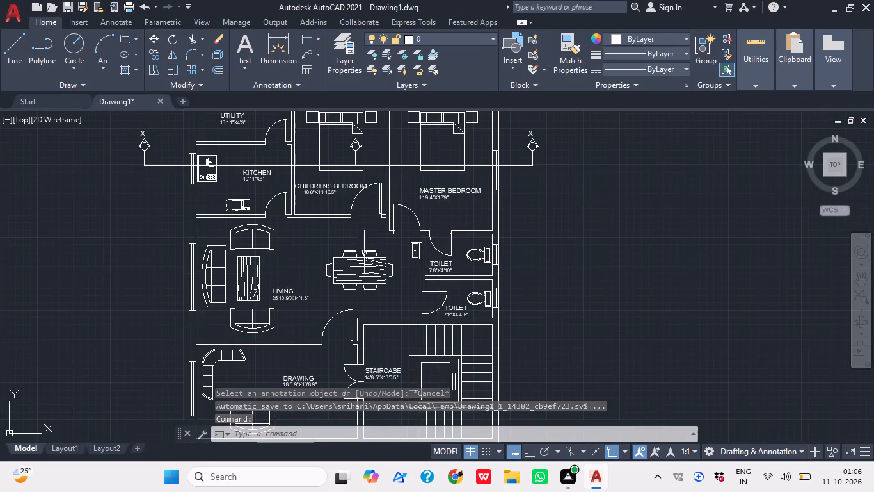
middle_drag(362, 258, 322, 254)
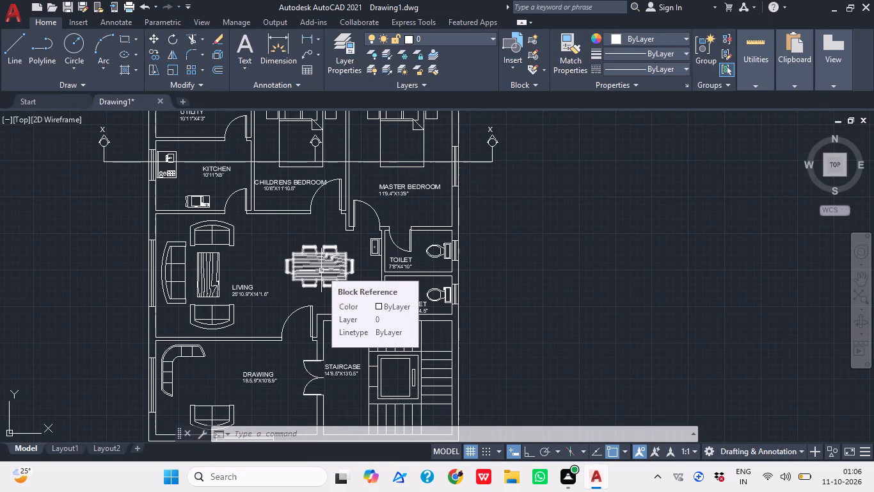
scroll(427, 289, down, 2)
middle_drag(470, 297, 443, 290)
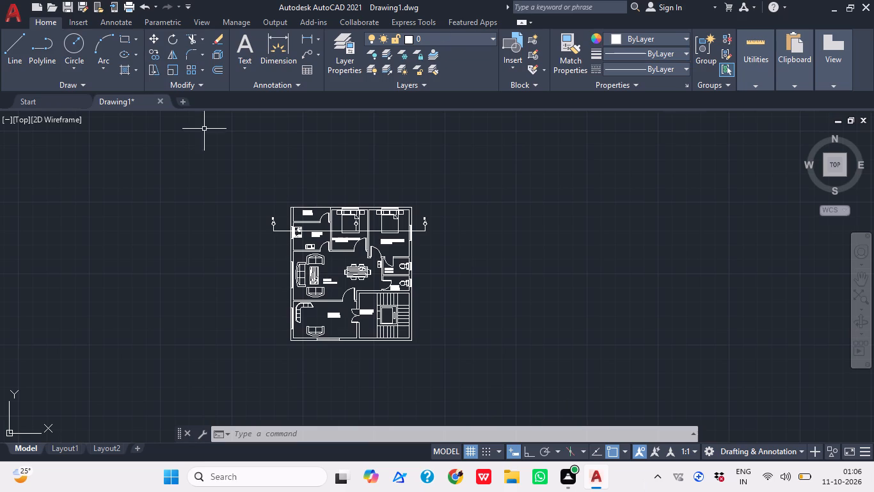
Copy the KITCHEN name label to the open space just below the utility room door.
scroll(313, 257, up, 3)
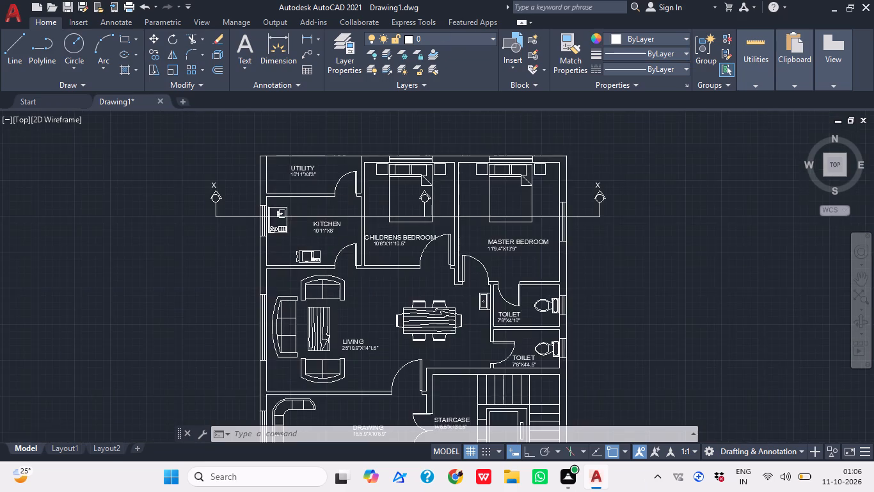
scroll(303, 222, up, 2)
click(353, 231)
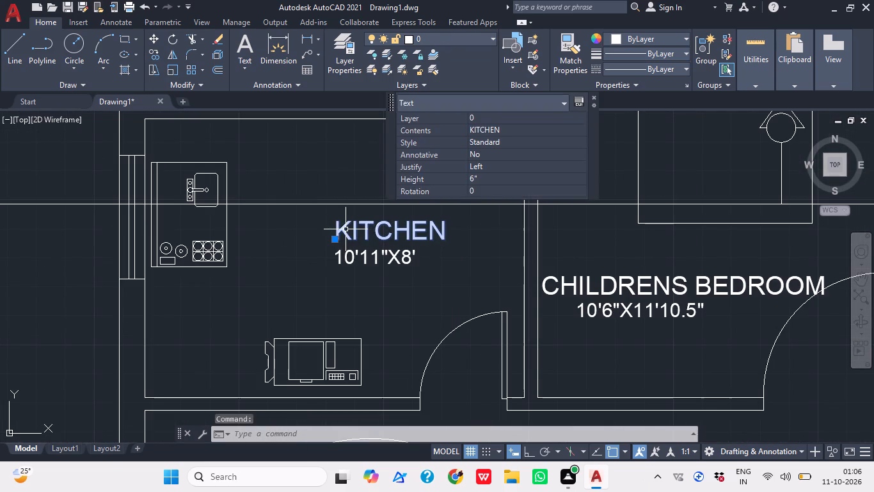
text(CO)
key(space)
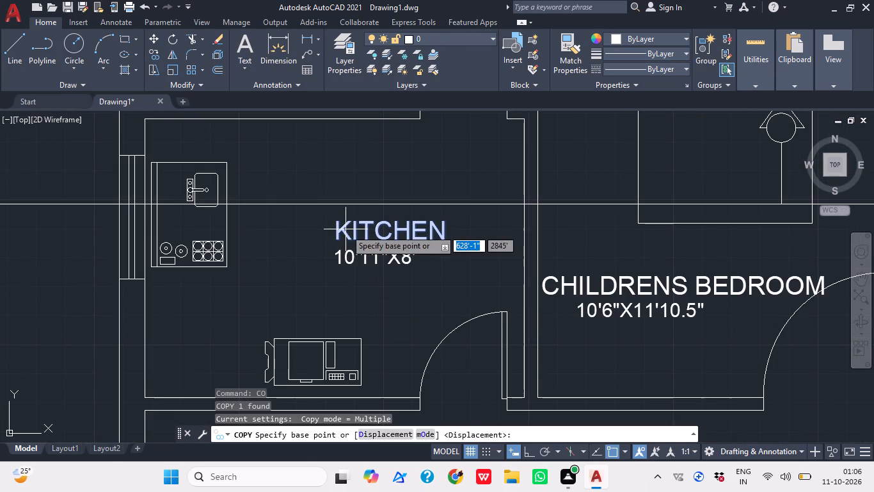
click(346, 229)
middle_drag(414, 171, 347, 199)
scroll(395, 176, up, 1)
middle_drag(386, 183, 349, 213)
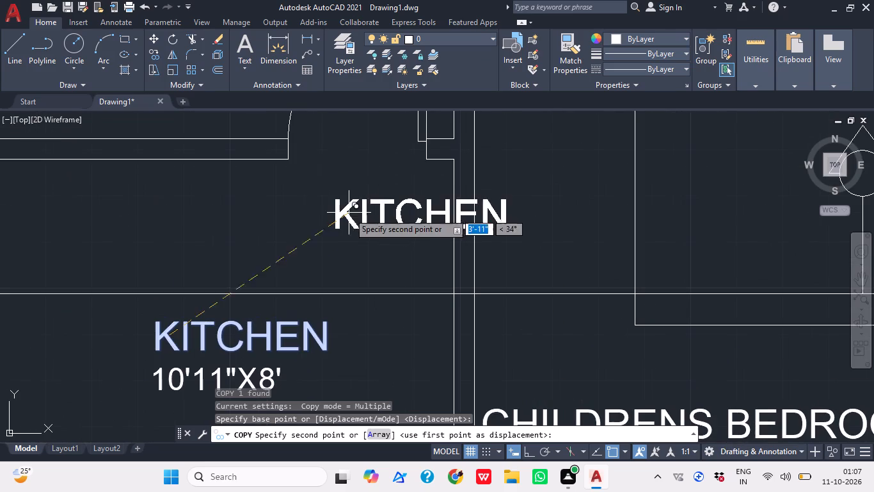
click(354, 180)
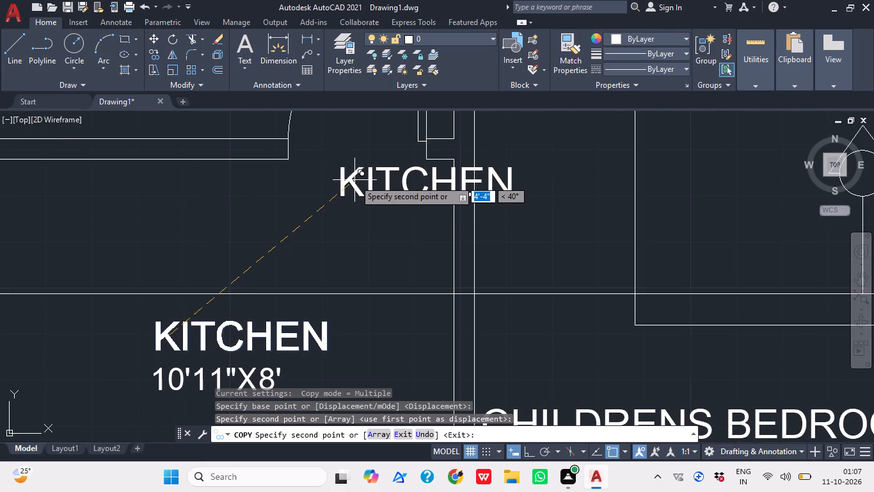
key(Escape)
Change the text of the copied KITCHEN label below the utility door to D2.
click(390, 184)
click(390, 184)
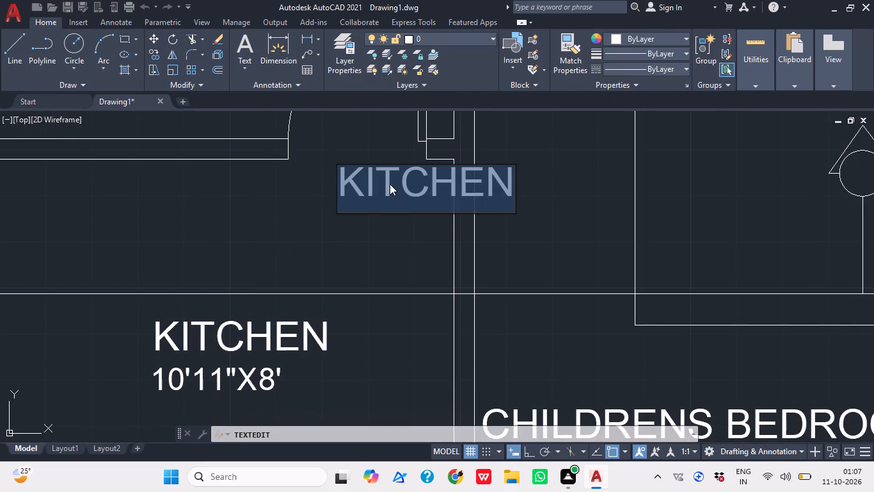
text(D2)
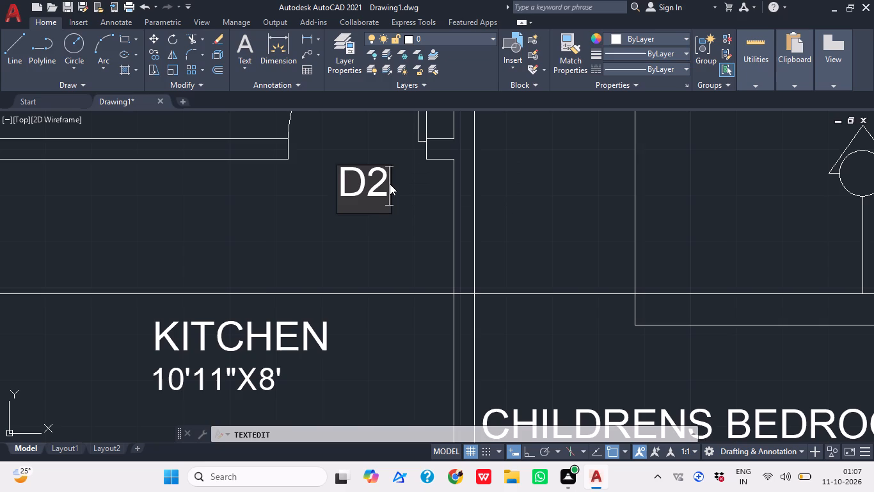
click(395, 243)
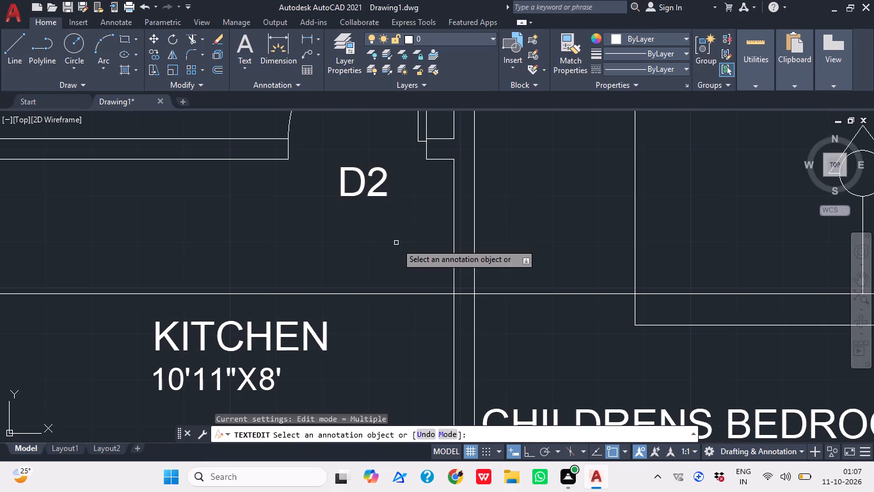
key(Escape)
Copy the D2 tag to just outside the top windows of the childrens bedroom and the master bedroom.
middle_drag(377, 204, 326, 236)
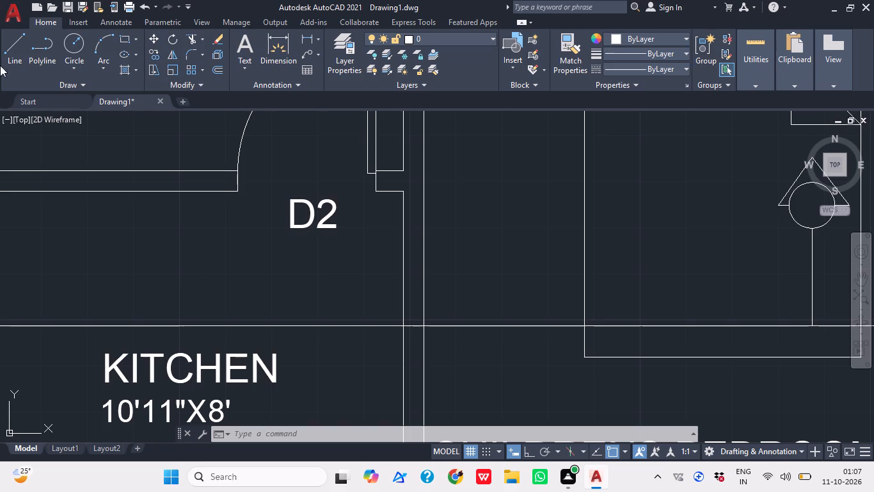
scroll(185, 204, down, 1)
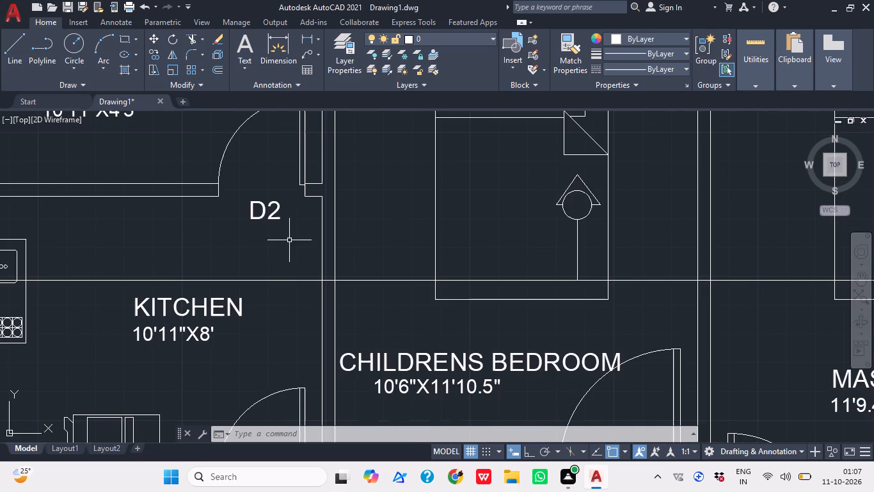
scroll(292, 239, down, 1)
middle_drag(289, 236, 282, 263)
scroll(272, 251, up, 1)
click(272, 251)
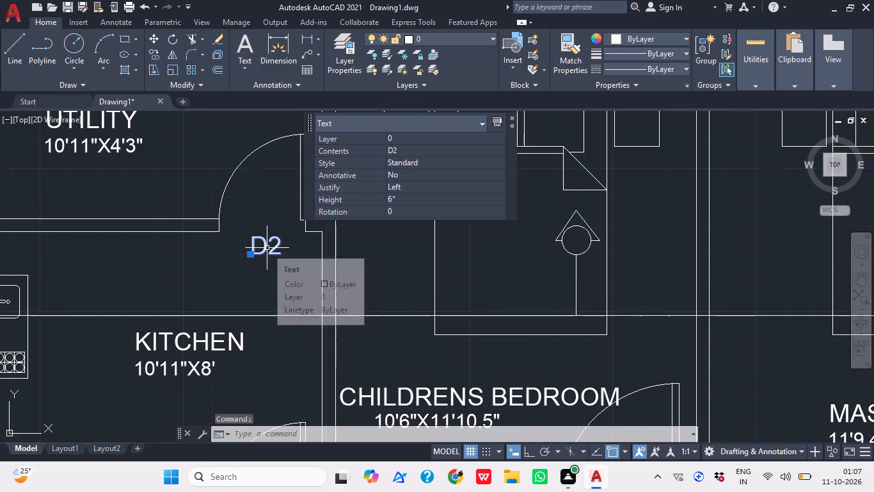
text(CO)
key(Return)
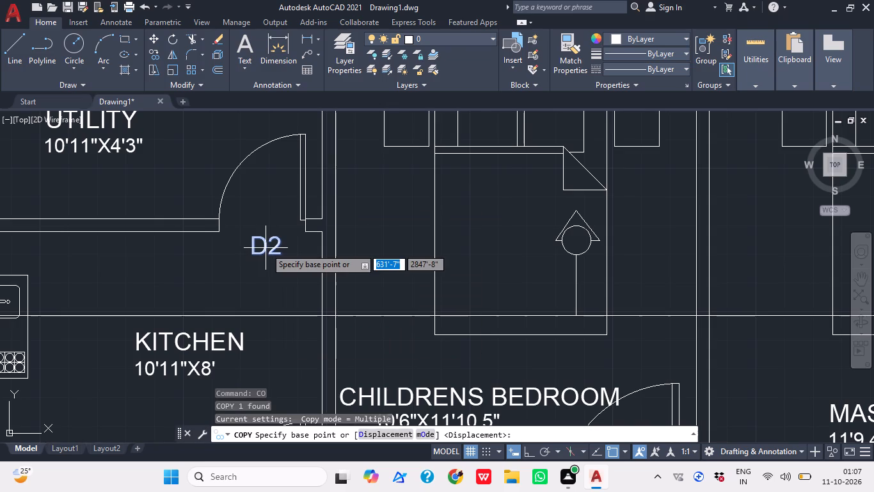
scroll(269, 250, down, 1)
click(263, 244)
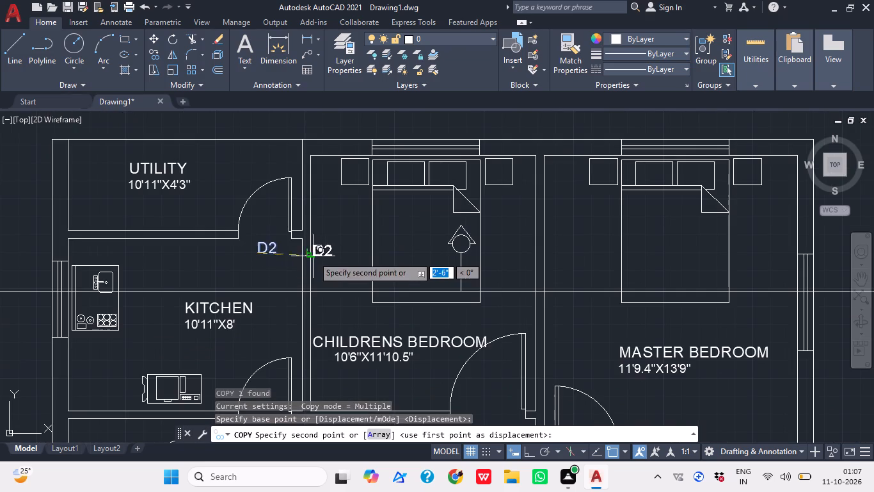
scroll(310, 271, down, 1)
middle_drag(306, 271, 274, 279)
scroll(354, 175, up, 2)
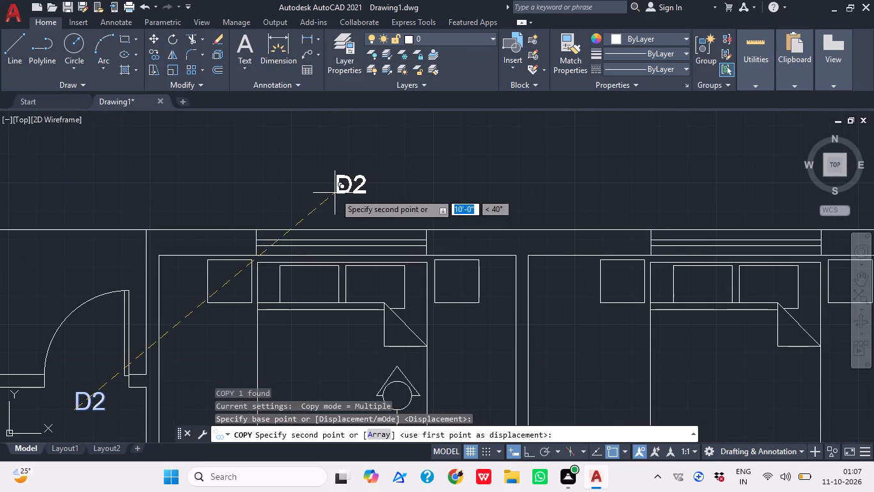
click(325, 206)
scroll(328, 208, down, 2)
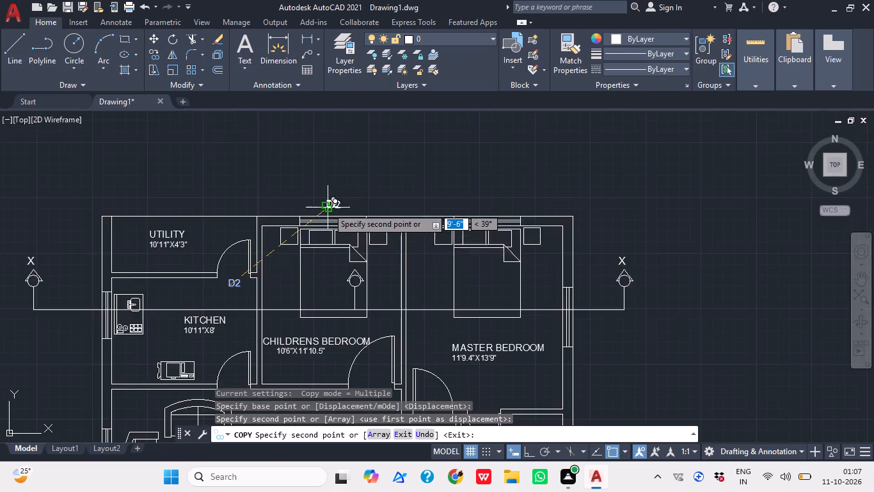
scroll(375, 233, down, 1)
middle_drag(375, 232, 261, 211)
scroll(297, 190, up, 2)
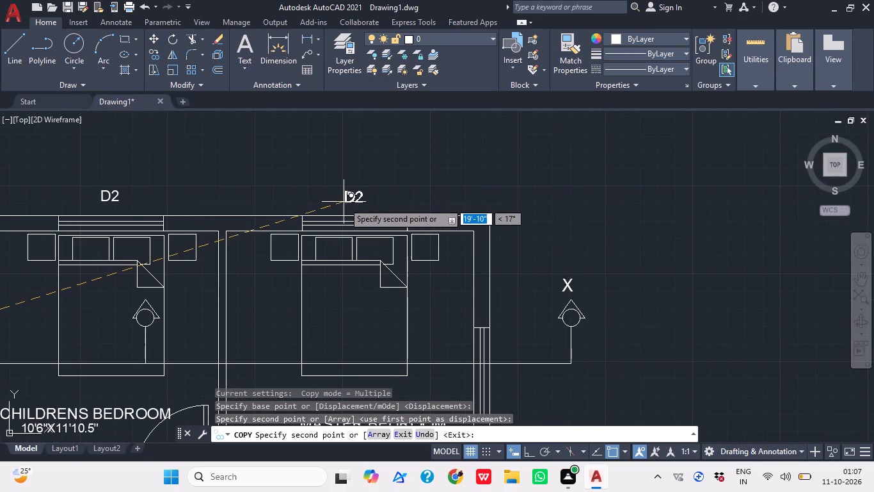
click(344, 201)
Place further D2 copies outside the master bedroom's right-hand wall window and the windows of both toilets.
scroll(352, 202, down, 2)
middle_drag(395, 254, 337, 218)
scroll(363, 220, up, 1)
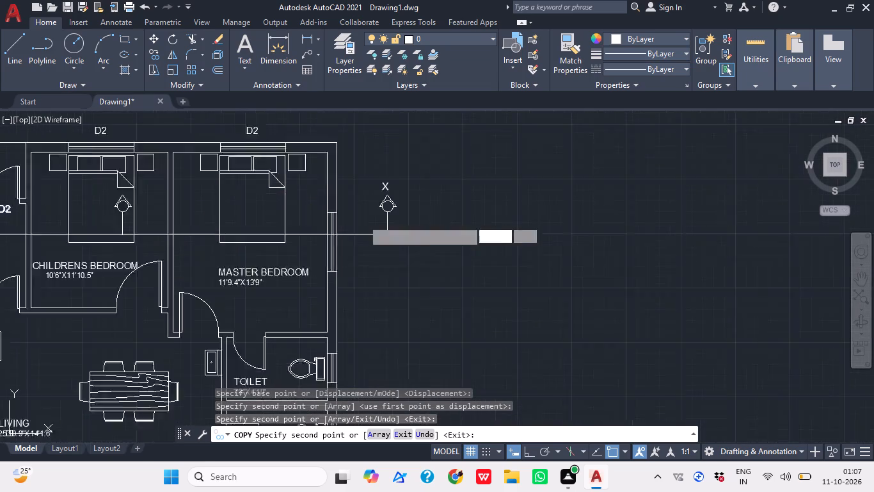
scroll(363, 220, up, 1)
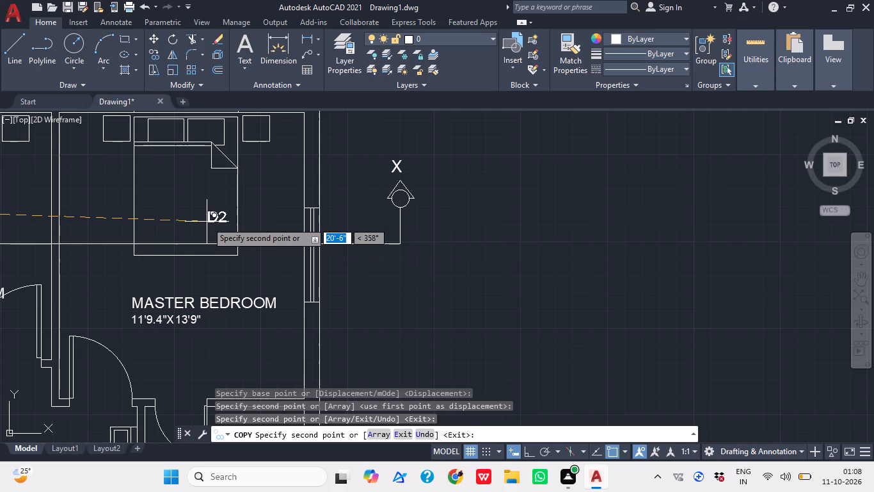
scroll(269, 231, down, 1)
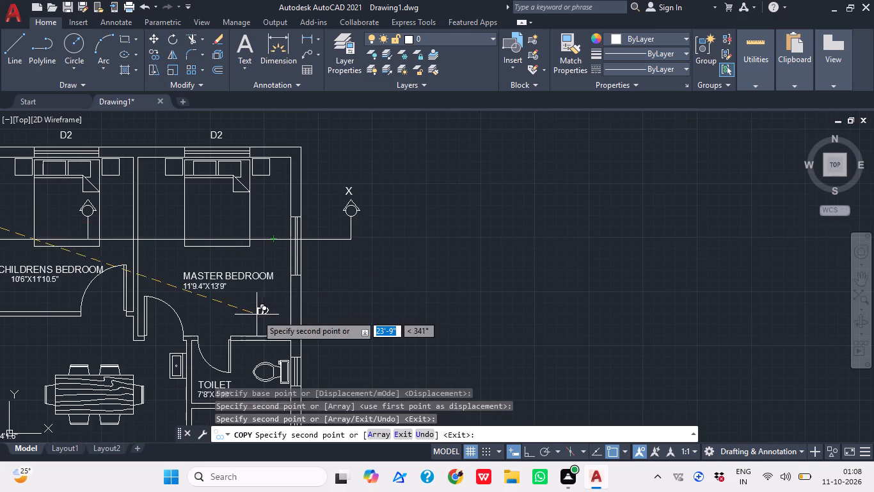
middle_click(284, 267)
scroll(328, 254, up, 1)
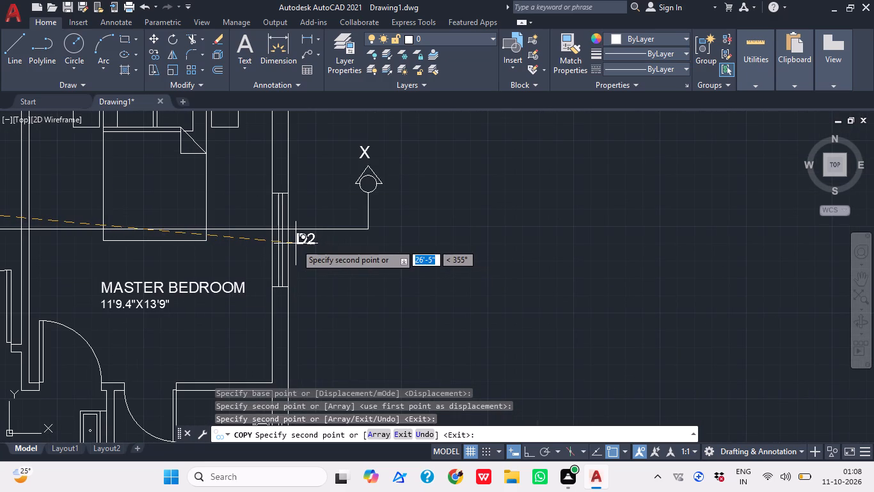
click(296, 244)
scroll(362, 224, down, 3)
scroll(346, 295, down, 1)
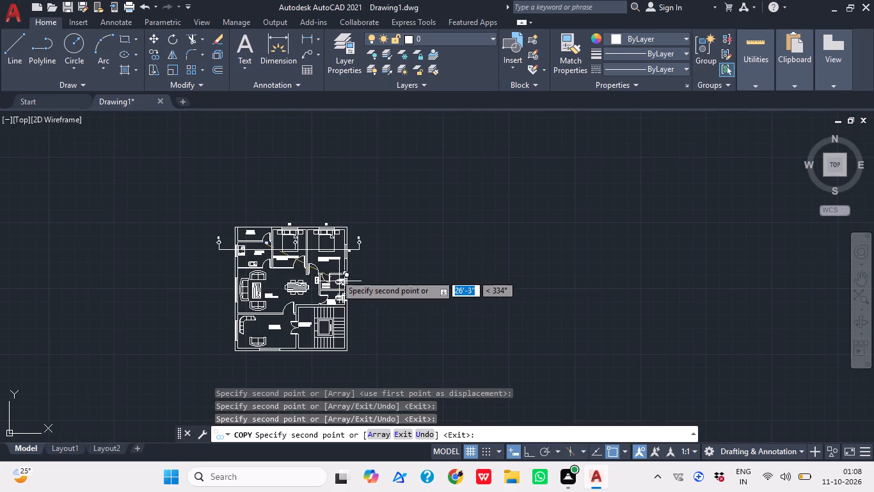
middle_click(335, 271)
scroll(353, 300, up, 5)
click(321, 259)
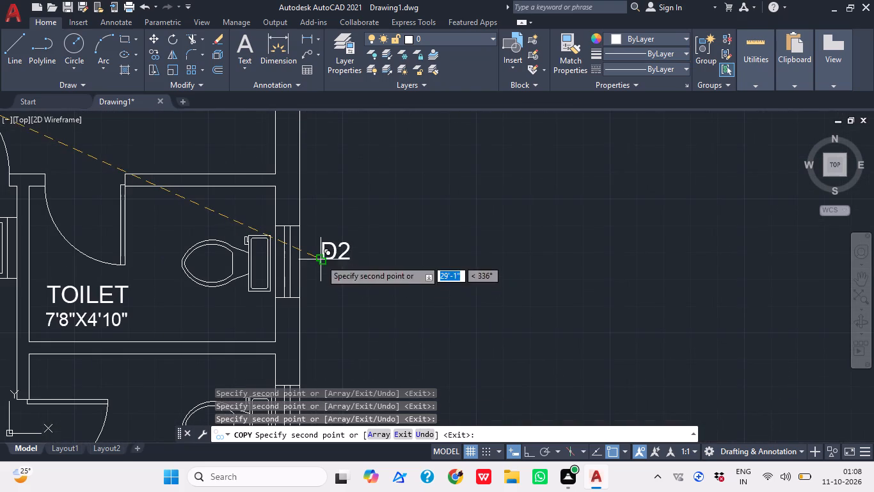
middle_drag(364, 281, 307, 183)
click(273, 329)
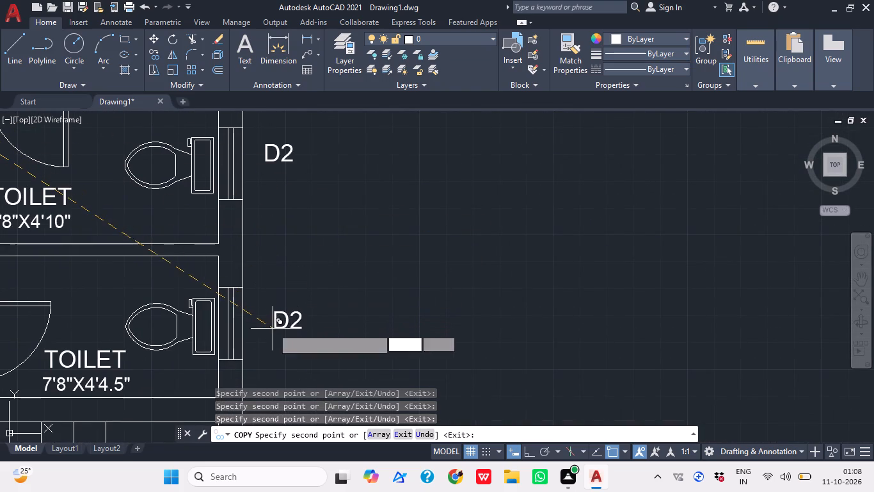
Place D2 copies outside the drawing room's two windows, one below the bottom wall and one beside the left wall.
scroll(322, 303, down, 3)
middle_drag(309, 344, 268, 203)
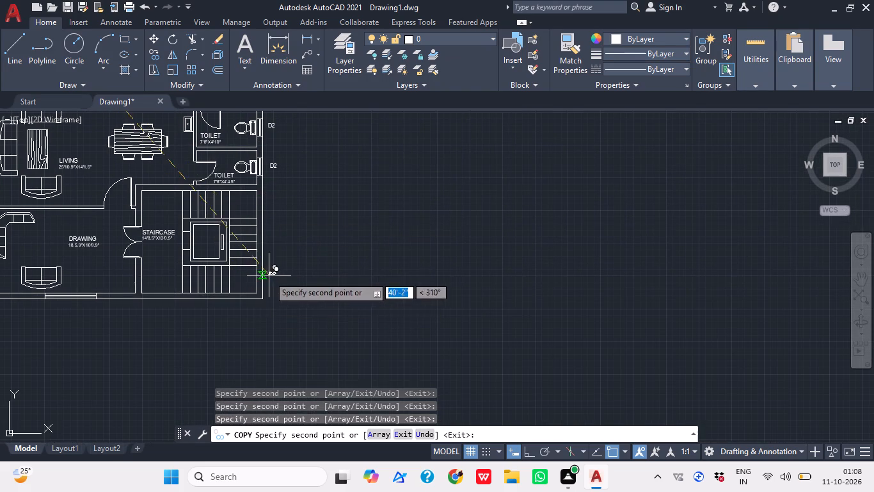
middle_drag(274, 291, 333, 311)
middle_drag(191, 318, 260, 317)
scroll(201, 317, up, 2)
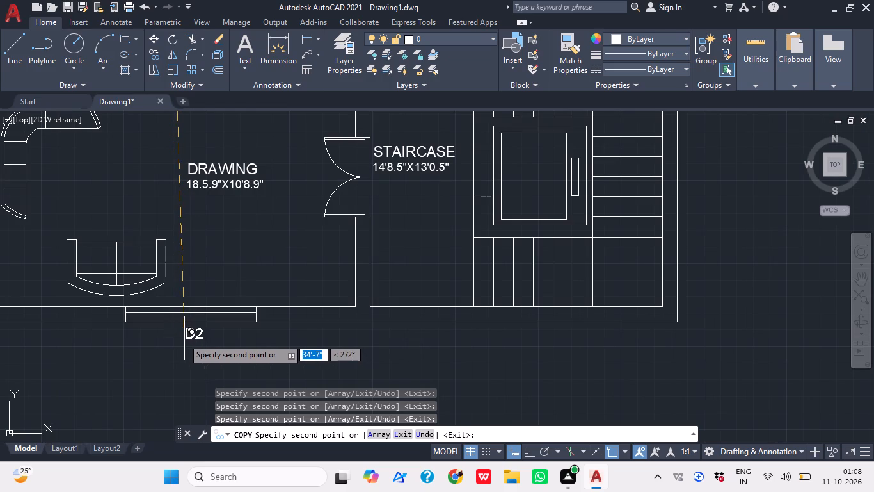
click(179, 338)
scroll(264, 264, down, 3)
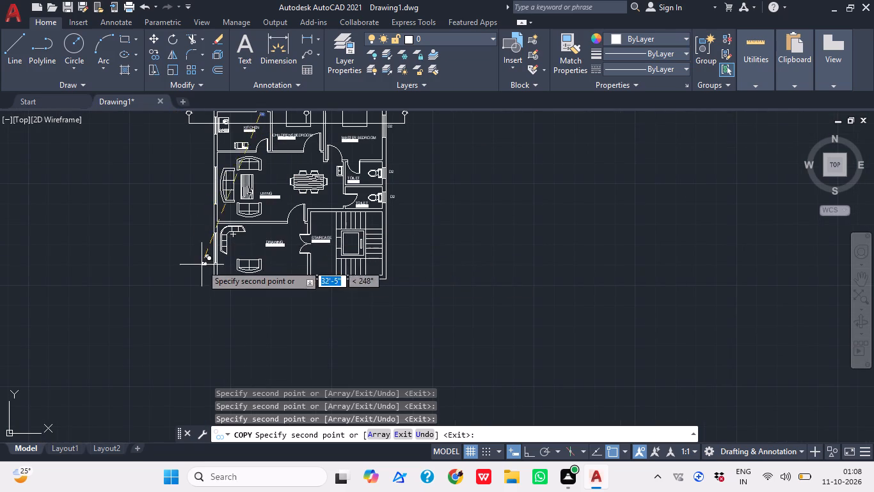
scroll(202, 266, up, 3)
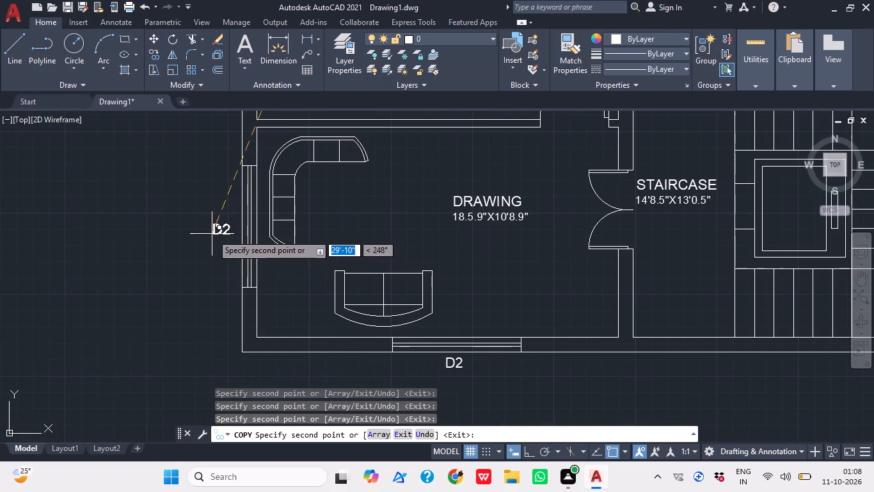
click(212, 234)
Place D2 copies outside the left-wall windows of the living room and the kitchen.
scroll(268, 214, down, 4)
middle_drag(283, 252, 282, 357)
scroll(267, 284, up, 2)
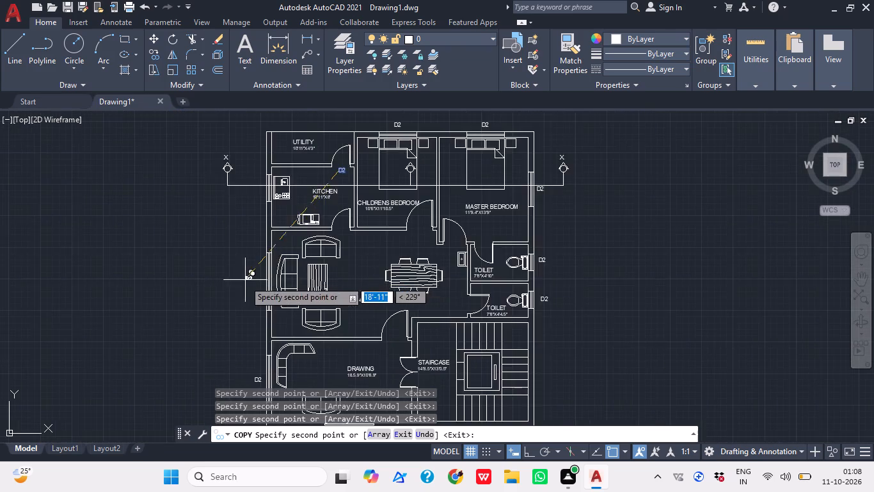
scroll(244, 281, up, 2)
click(266, 282)
middle_drag(306, 243, 223, 397)
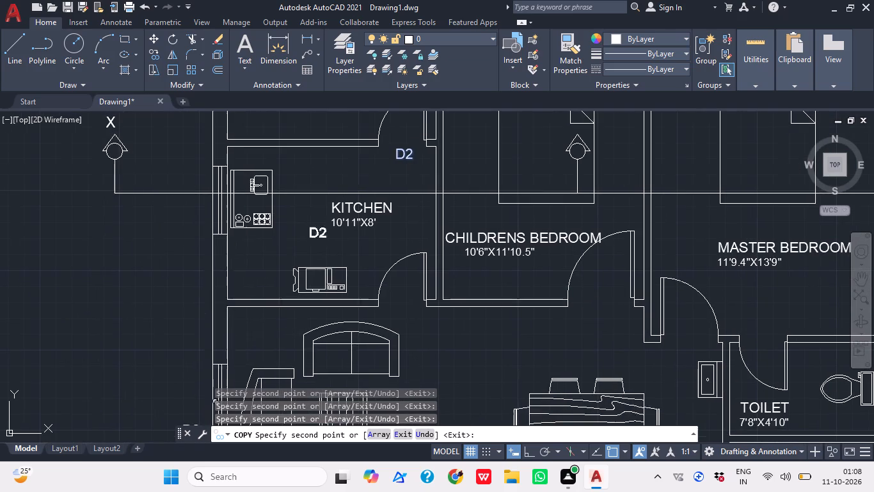
click(189, 208)
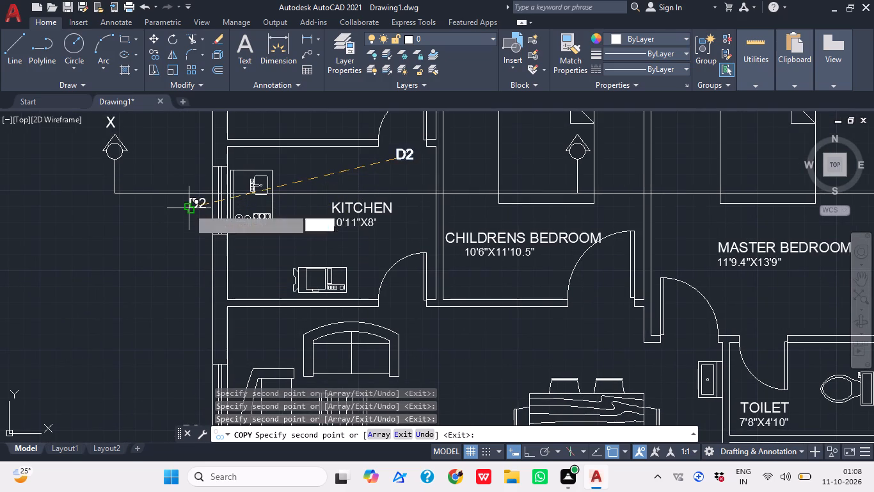
Copy the D2 tag to the door openings of the kitchen, the childrens bedroom and the master bedroom.
middle_drag(406, 301, 327, 287)
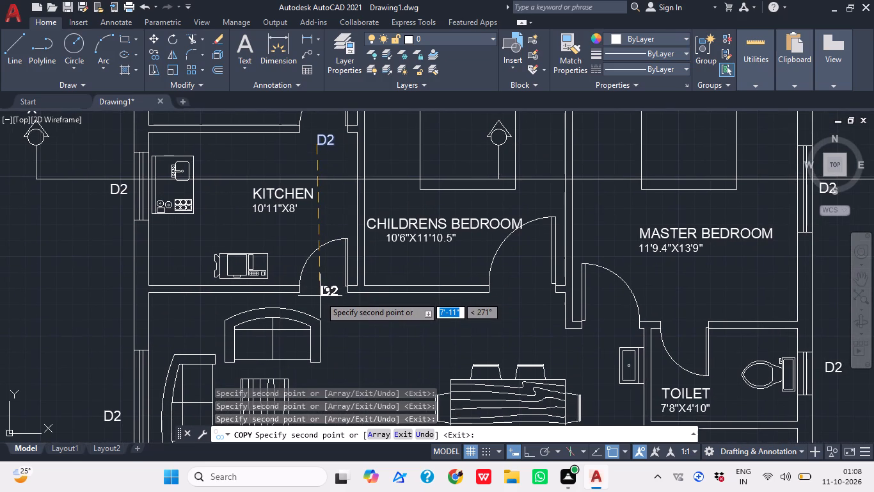
click(315, 299)
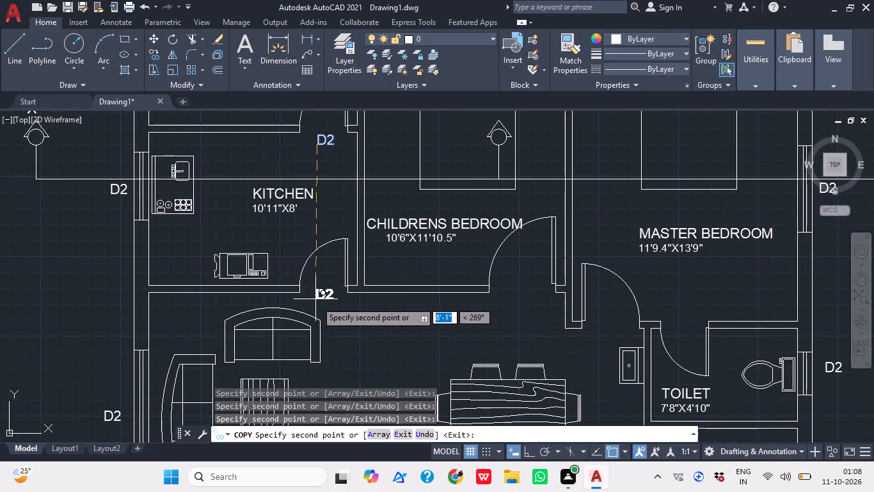
click(514, 295)
middle_drag(579, 318, 484, 283)
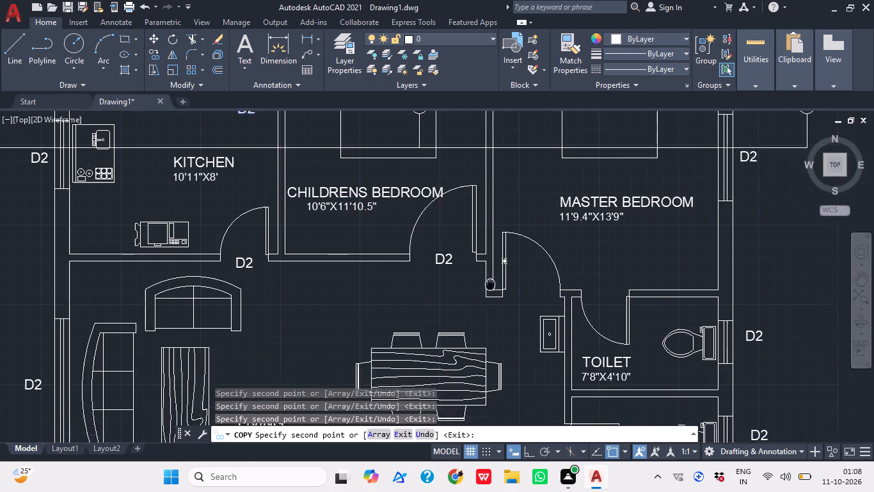
middle_drag(484, 283, 409, 257)
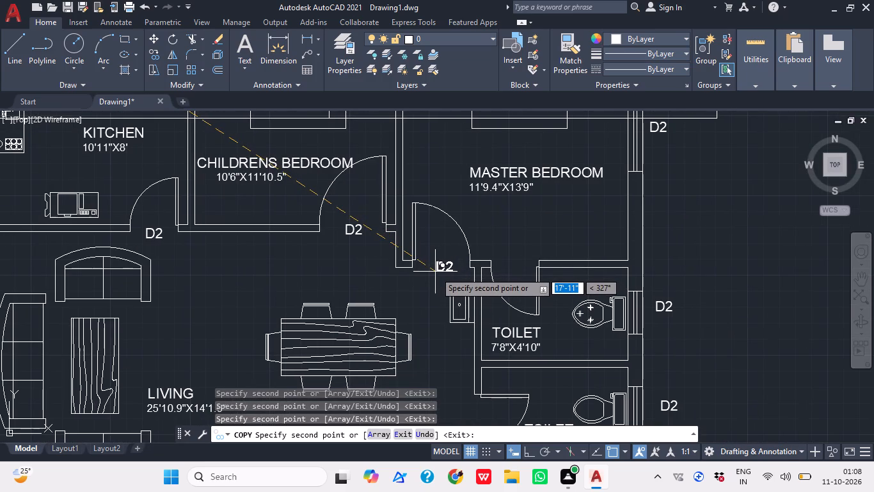
click(434, 272)
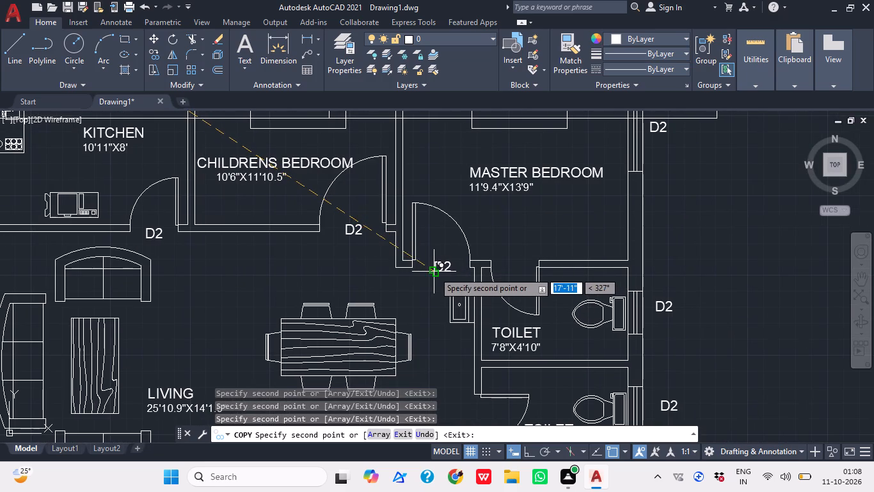
Place D2 copies at the doors of the upper and lower toilets.
click(504, 272)
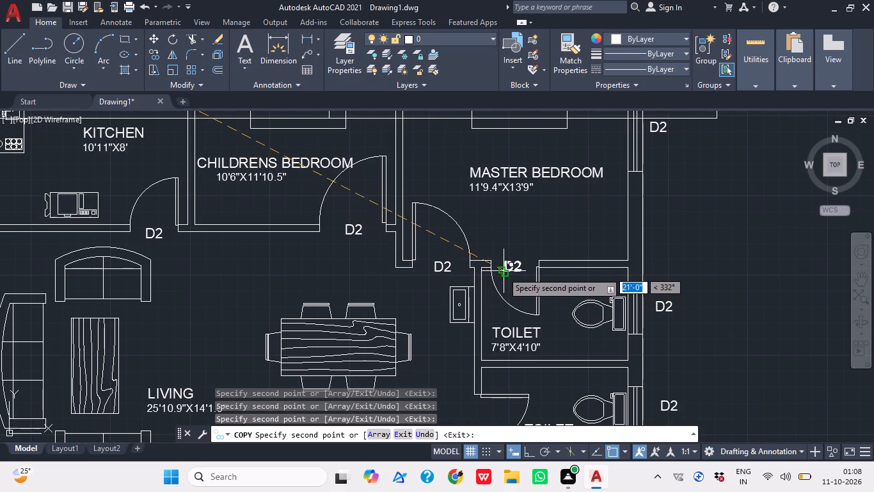
middle_drag(493, 320, 459, 247)
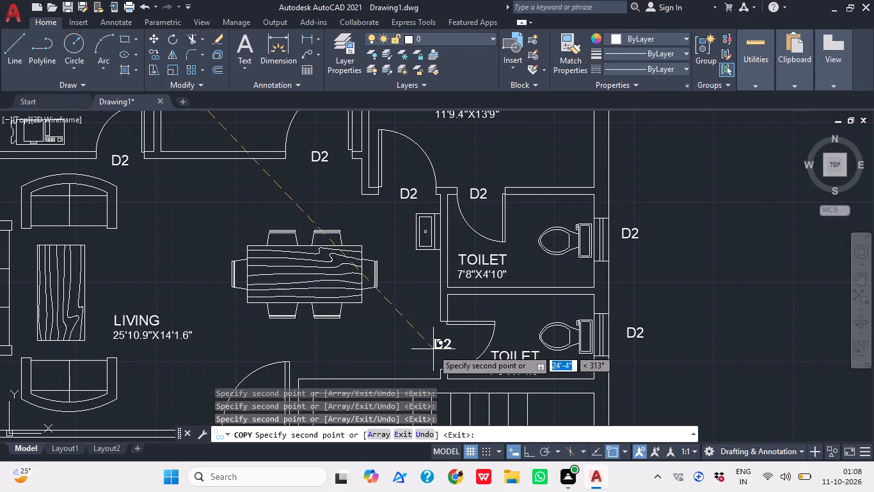
click(434, 350)
Place D2 copies at the door between living and drawing rooms and beside the drawing room's double door to the staircase, then end copying.
middle_drag(458, 348, 429, 204)
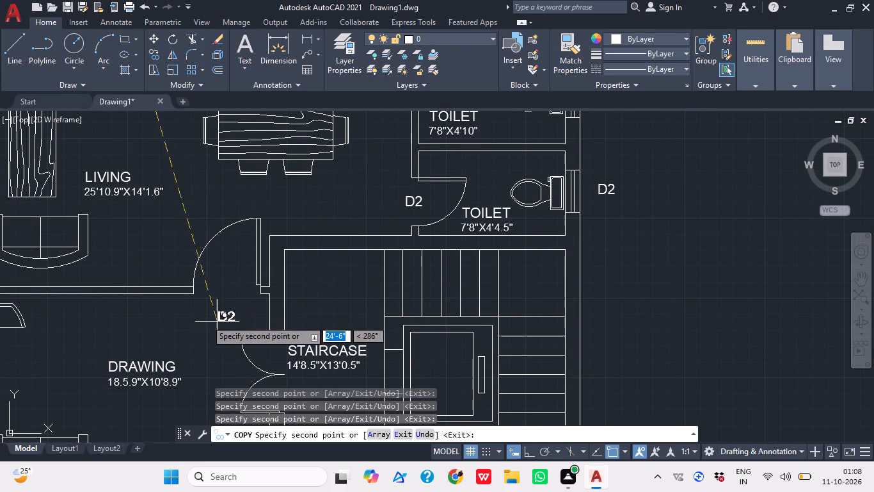
click(219, 291)
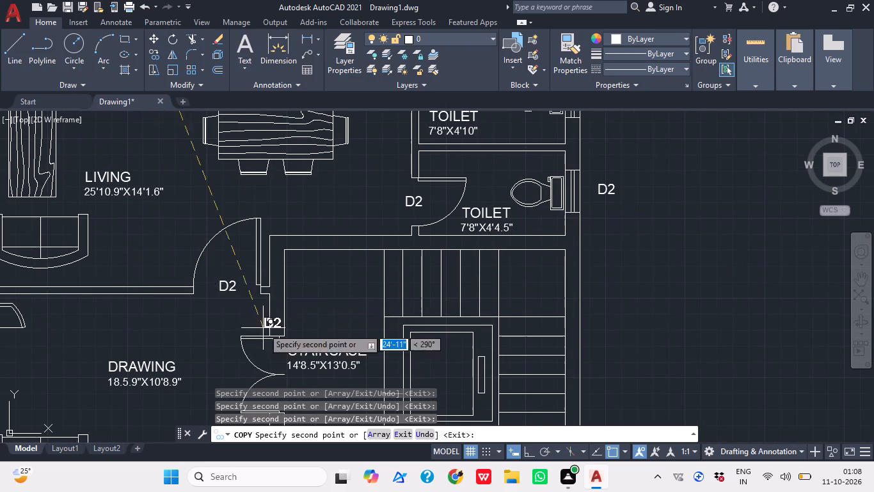
scroll(301, 340, down, 1)
middle_drag(301, 340, 301, 268)
scroll(290, 312, up, 2)
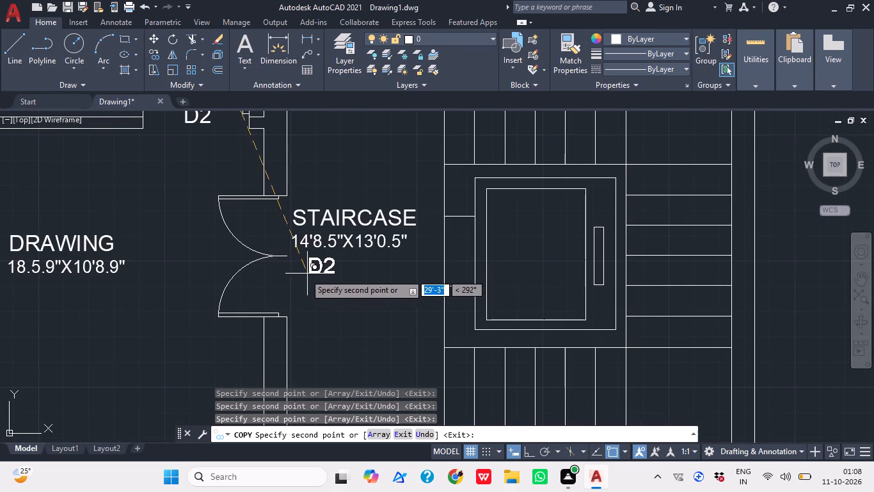
click(191, 265)
scroll(226, 277, down, 1)
scroll(306, 281, down, 2)
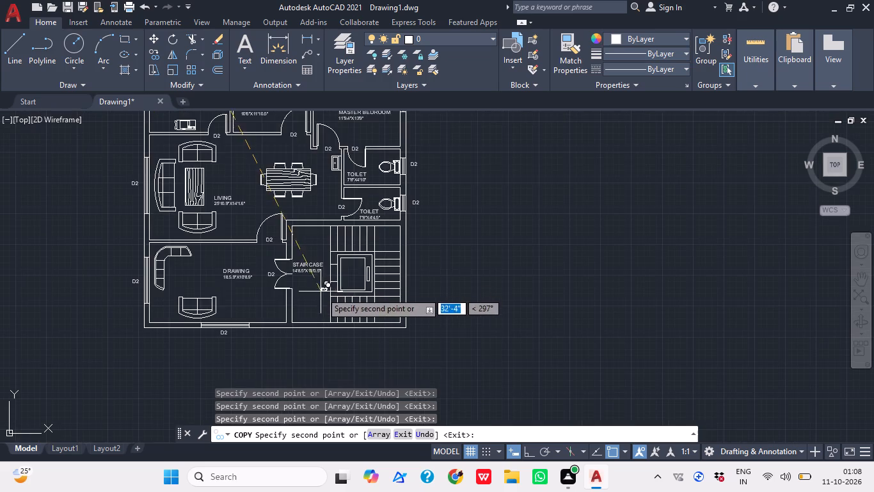
middle_drag(321, 299, 314, 328)
middle_drag(239, 268, 221, 327)
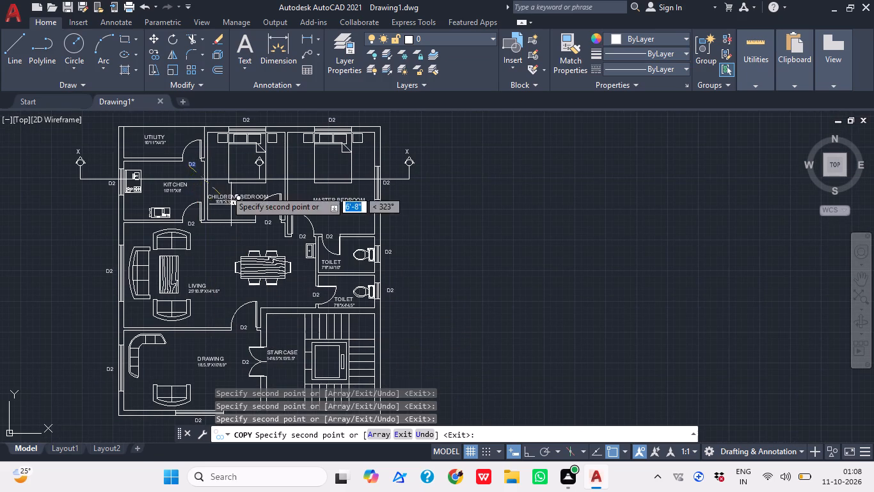
middle_drag(212, 222, 207, 254)
scroll(147, 217, down, 1)
middle_drag(149, 217, 182, 195)
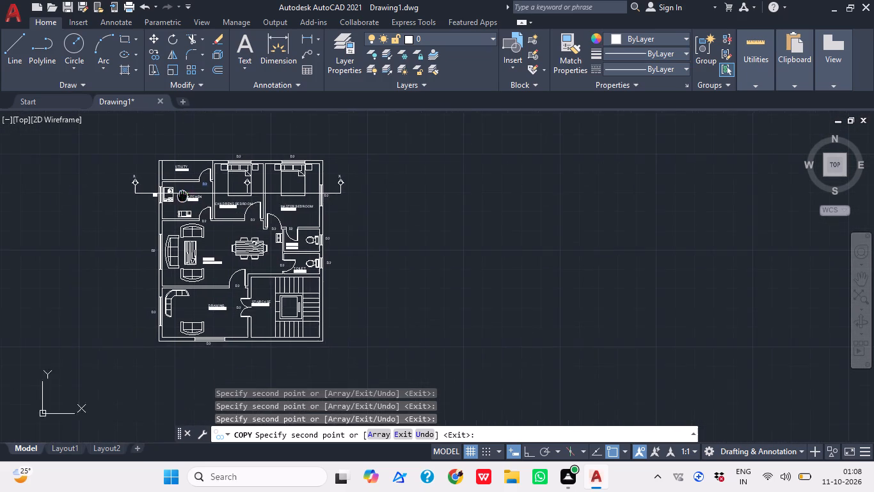
middle_drag(182, 195, 182, 195)
scroll(206, 252, up, 1)
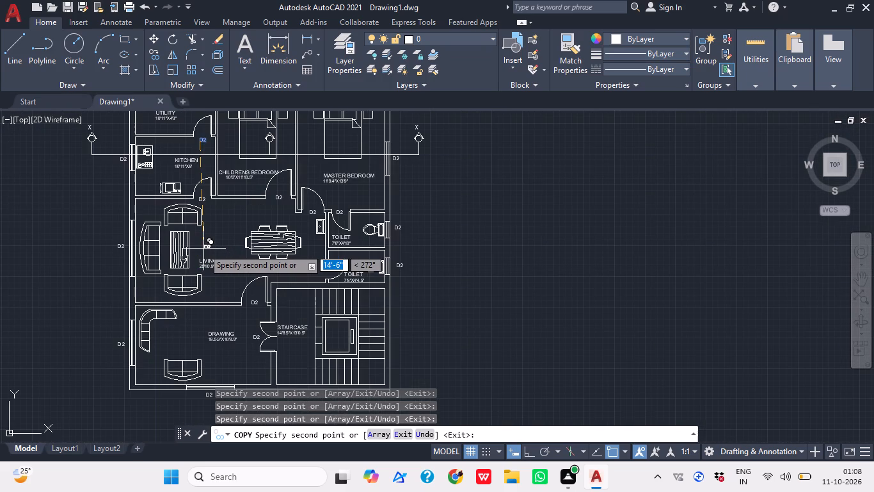
scroll(283, 229, down, 1)
middle_drag(267, 180, 261, 204)
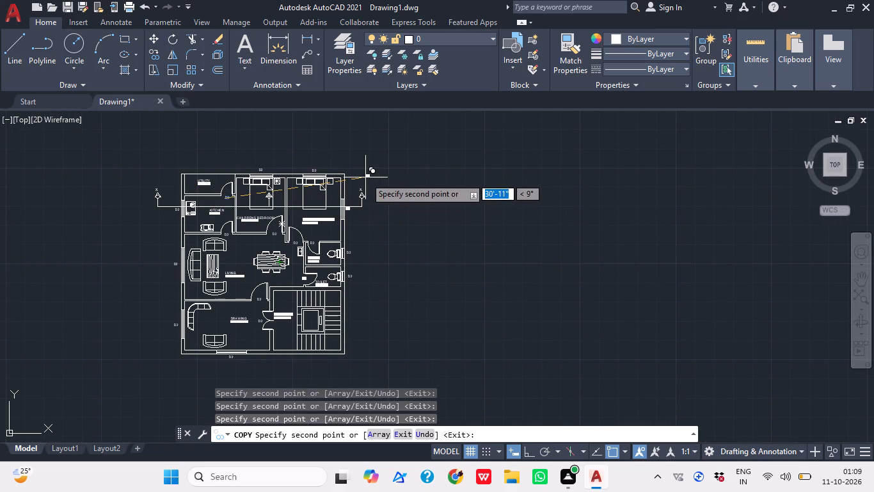
key(Escape)
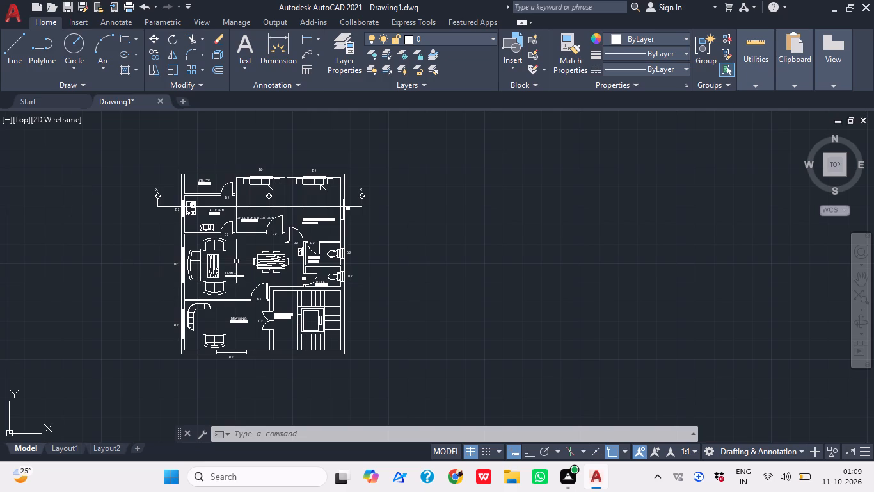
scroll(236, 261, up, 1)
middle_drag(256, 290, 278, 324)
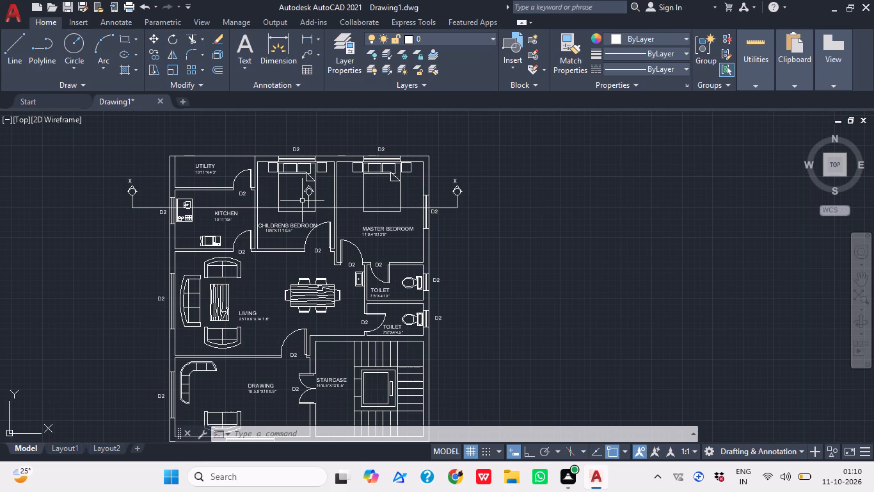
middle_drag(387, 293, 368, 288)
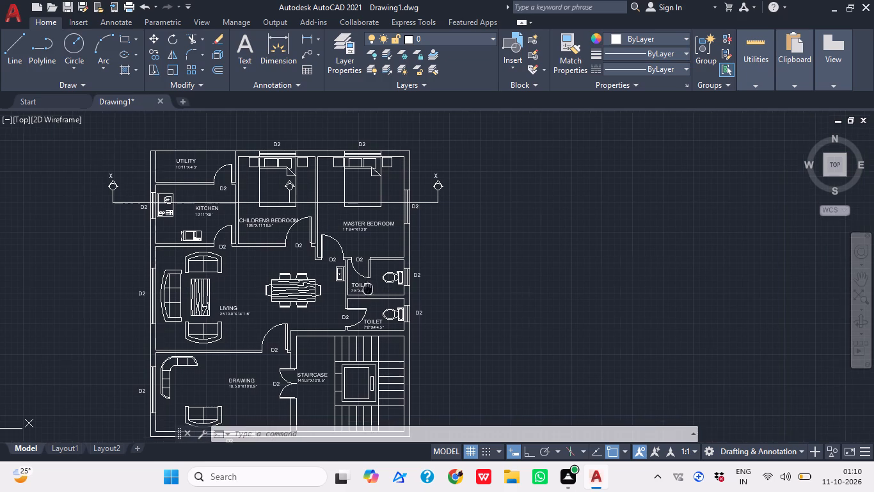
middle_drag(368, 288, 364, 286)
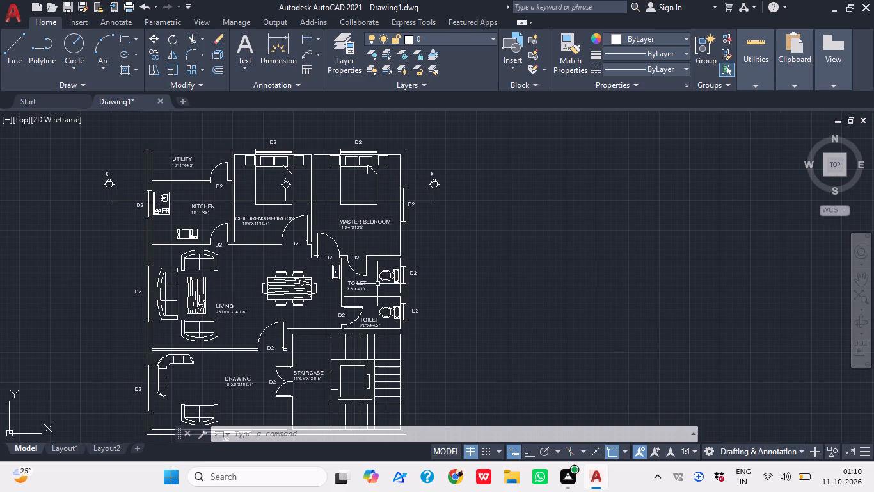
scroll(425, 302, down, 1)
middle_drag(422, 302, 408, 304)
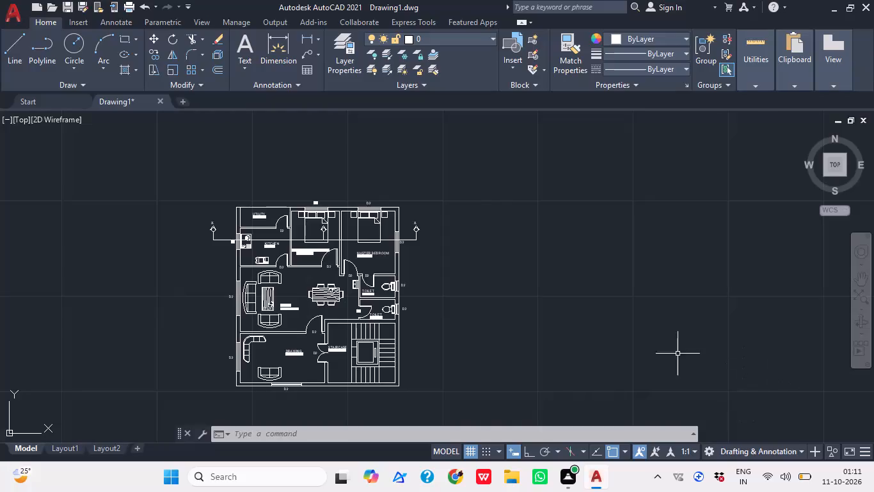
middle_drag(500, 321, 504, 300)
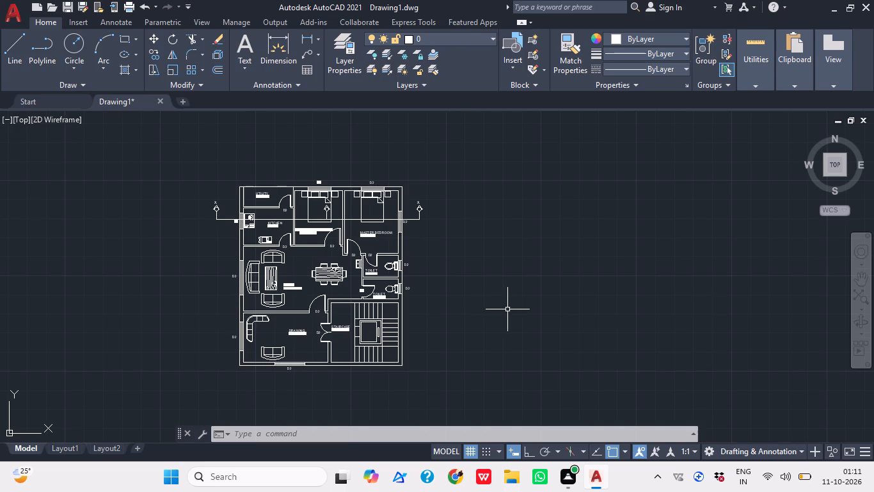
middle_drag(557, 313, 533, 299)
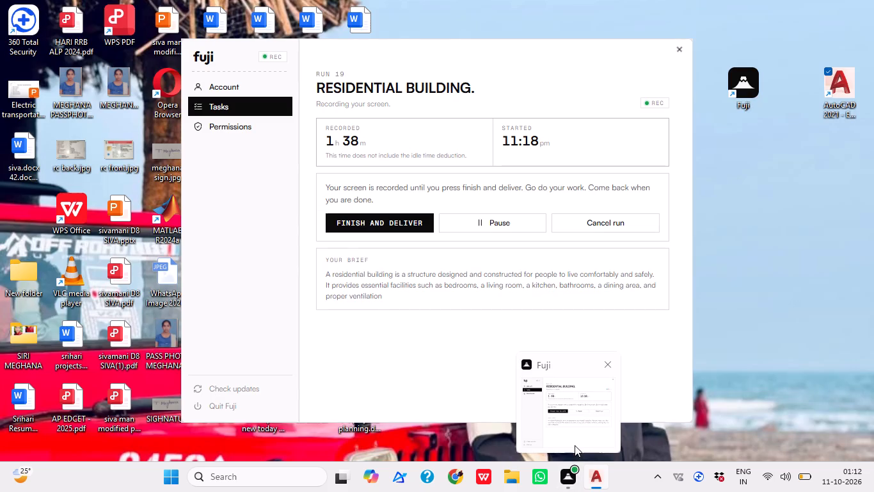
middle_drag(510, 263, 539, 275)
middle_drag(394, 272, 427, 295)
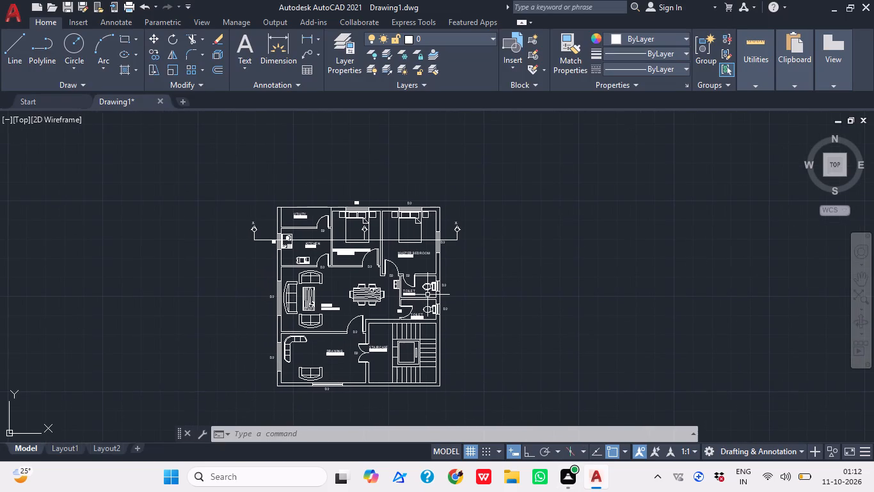
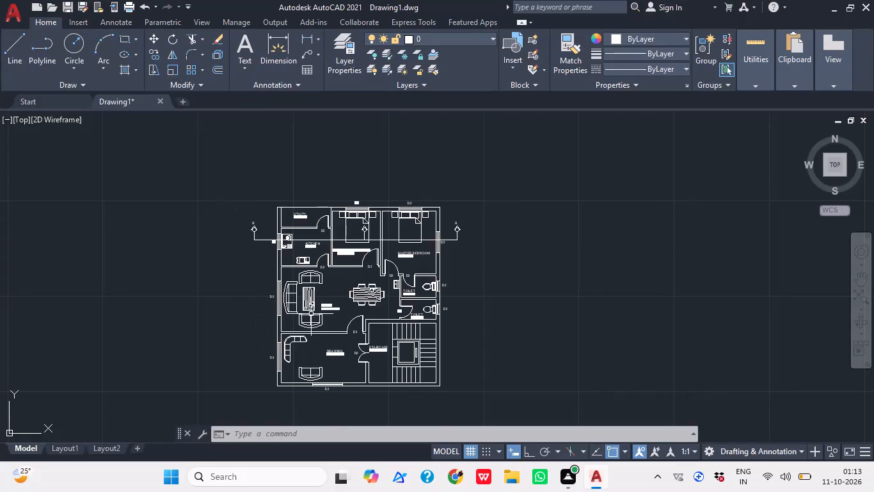
Examine the floor plan's rooms and their door and window tags.
scroll(312, 291, up, 1)
middle_drag(305, 284, 292, 279)
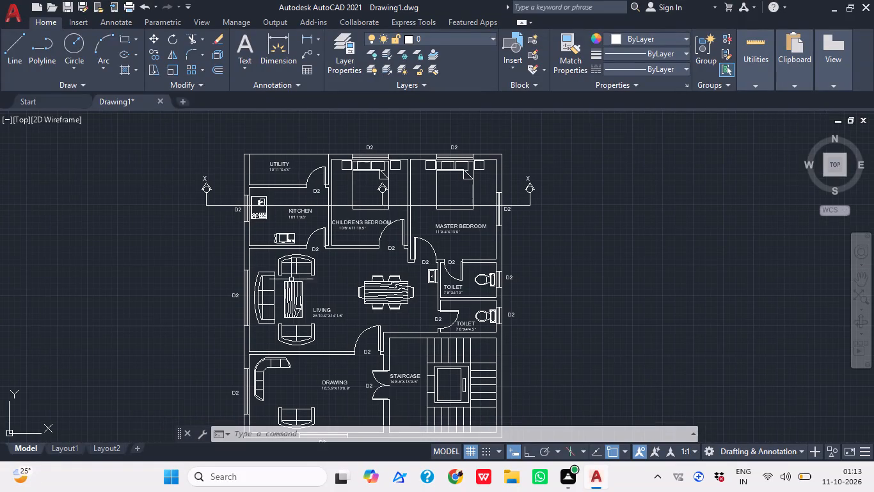
middle_drag(312, 297, 294, 302)
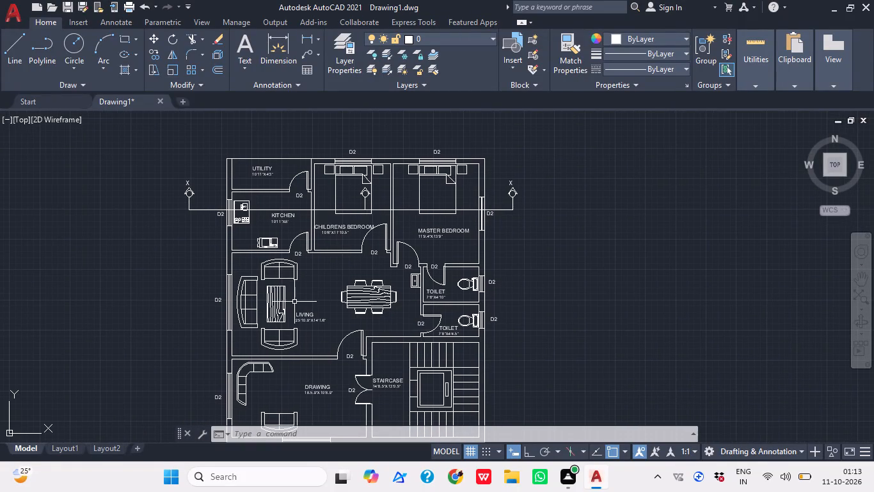
middle_click(313, 293)
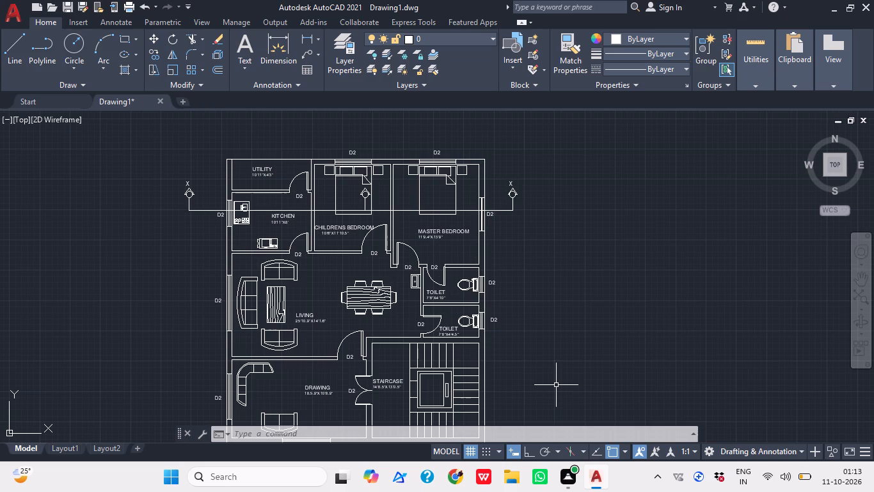
scroll(447, 306, down, 1)
middle_drag(477, 317, 424, 299)
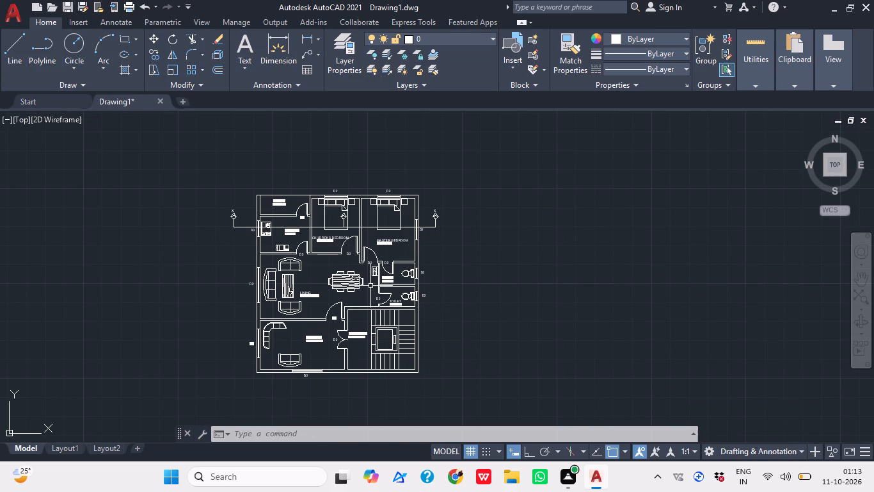
scroll(328, 268, up, 1)
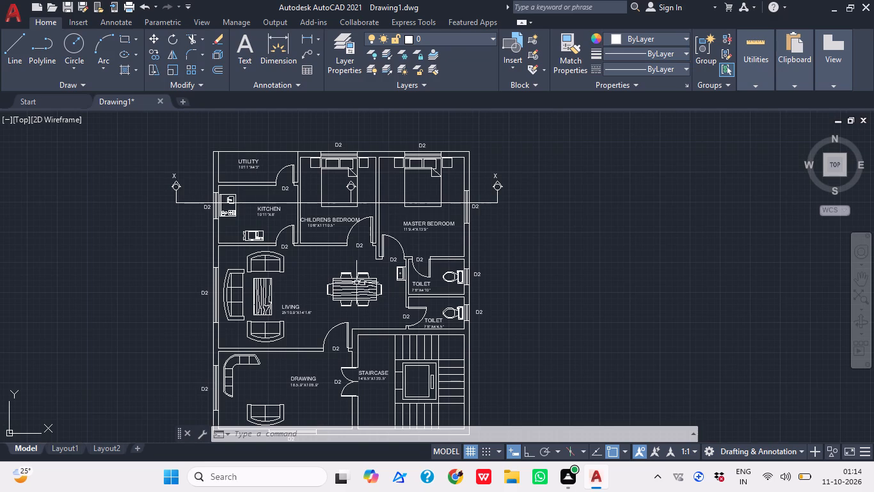
scroll(385, 243, down, 1)
middle_click(377, 306)
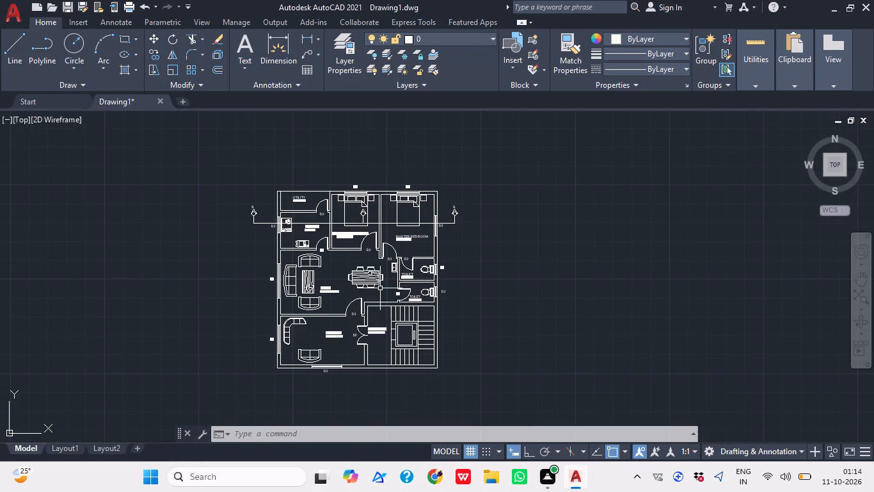
scroll(380, 288, down, 1)
middle_drag(381, 295, 383, 311)
middle_click(367, 286)
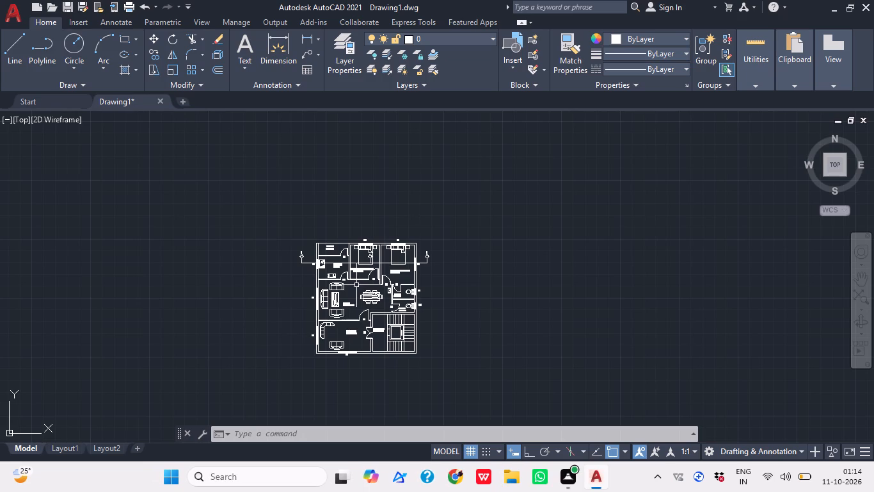
scroll(356, 282, up, 1)
middle_click(356, 282)
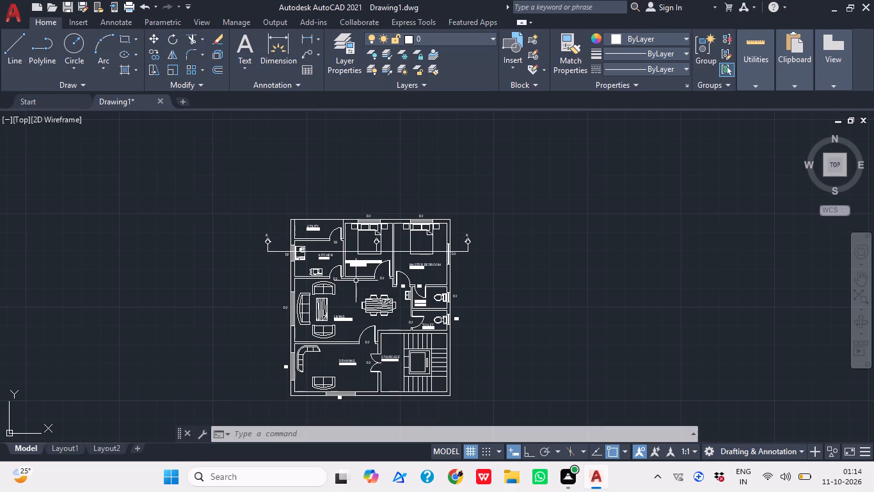
middle_drag(501, 276, 486, 262)
scroll(441, 242, up, 1)
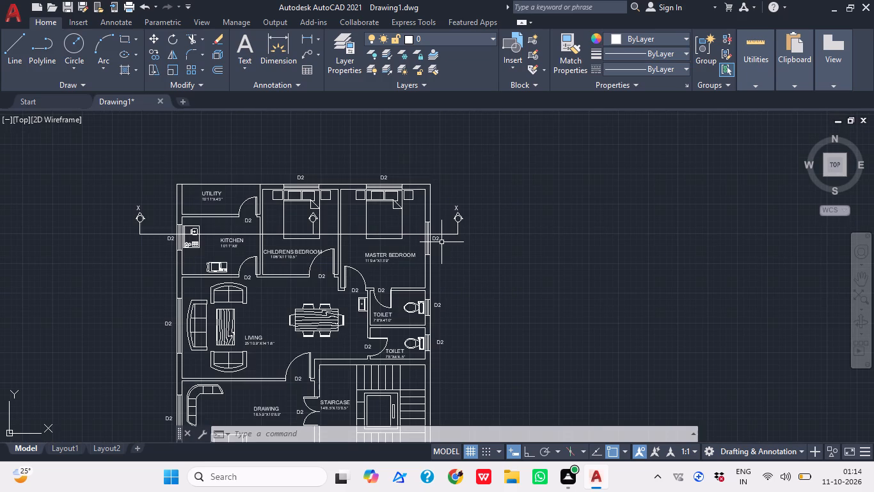
middle_drag(356, 241, 392, 249)
scroll(392, 249, up, 2)
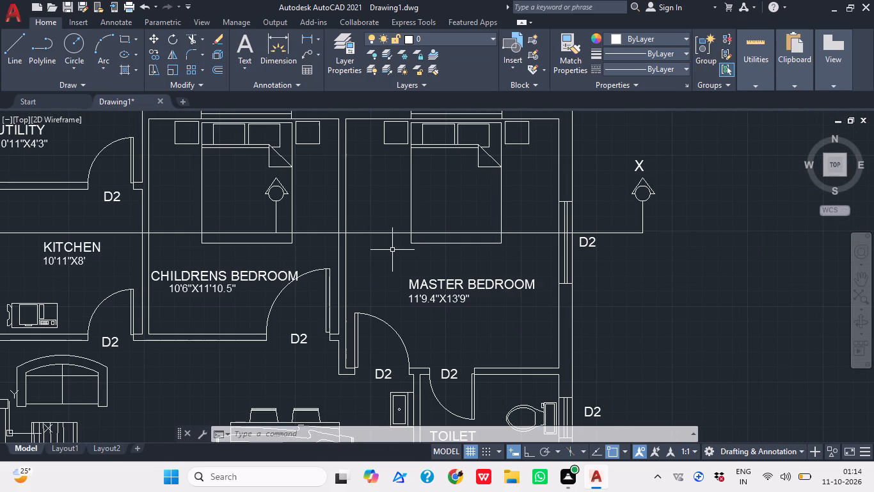
middle_drag(392, 254, 399, 230)
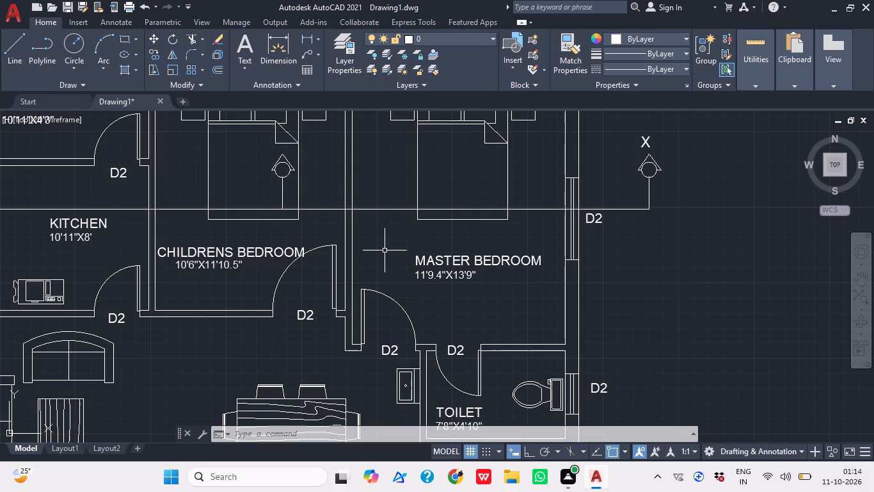
scroll(401, 265, down, 1)
middle_drag(548, 313, 537, 308)
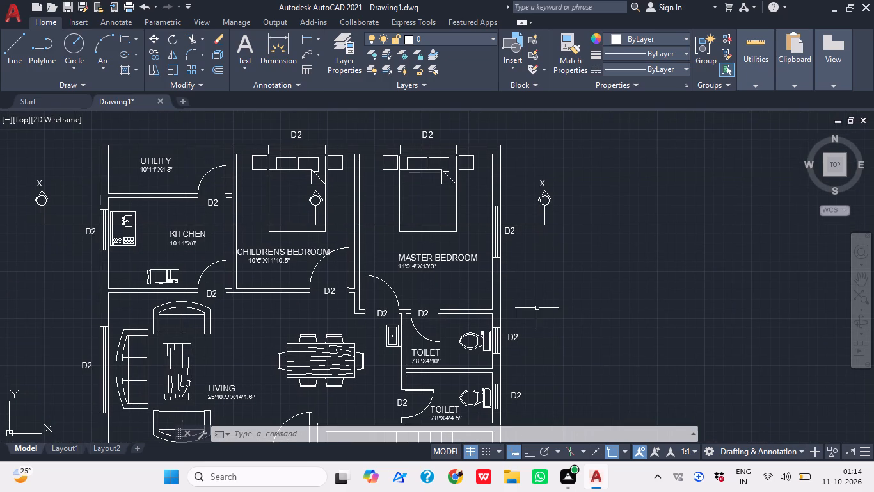
middle_click(437, 307)
middle_click(404, 299)
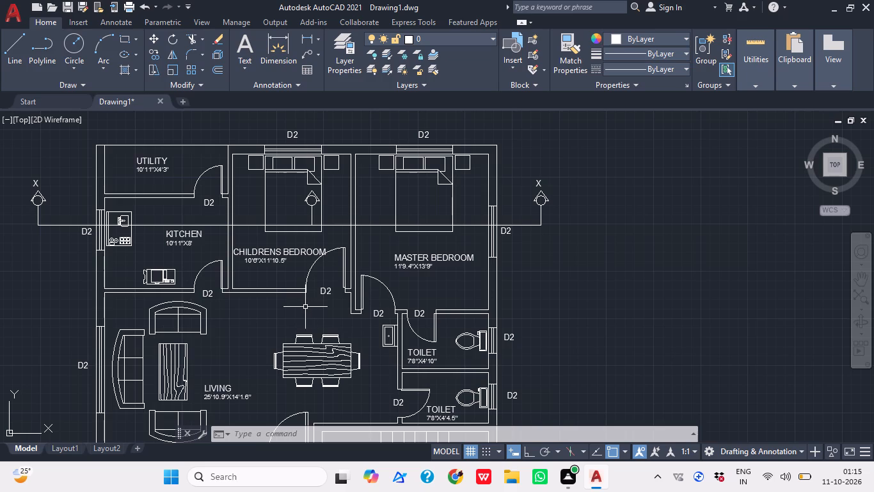
middle_drag(334, 314, 305, 294)
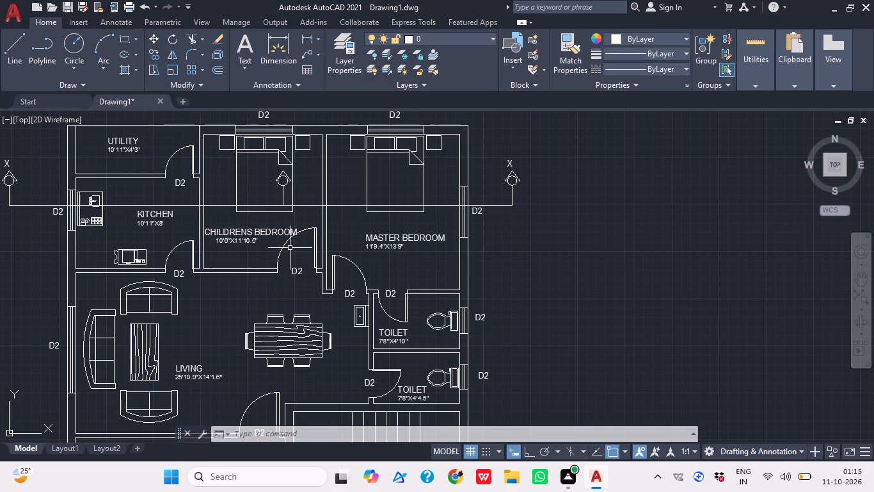
Change the tag text at the children's bedroom door to D1.
scroll(290, 249, up, 1)
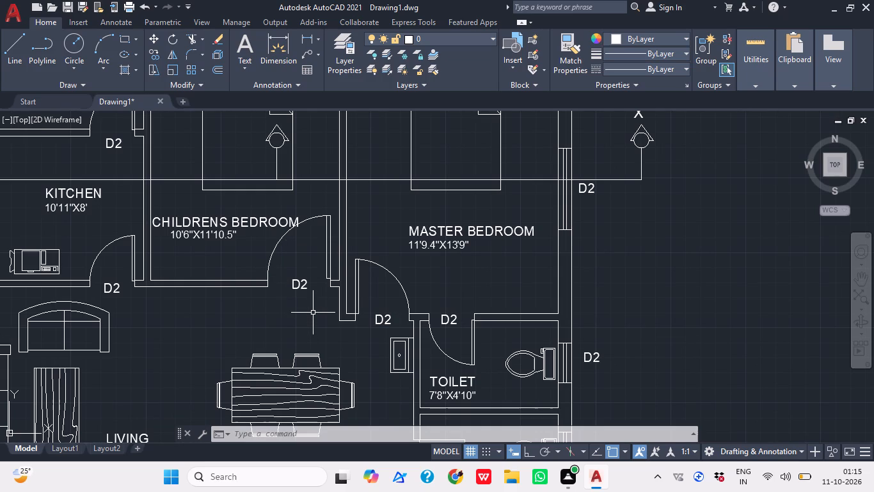
scroll(287, 290, up, 1)
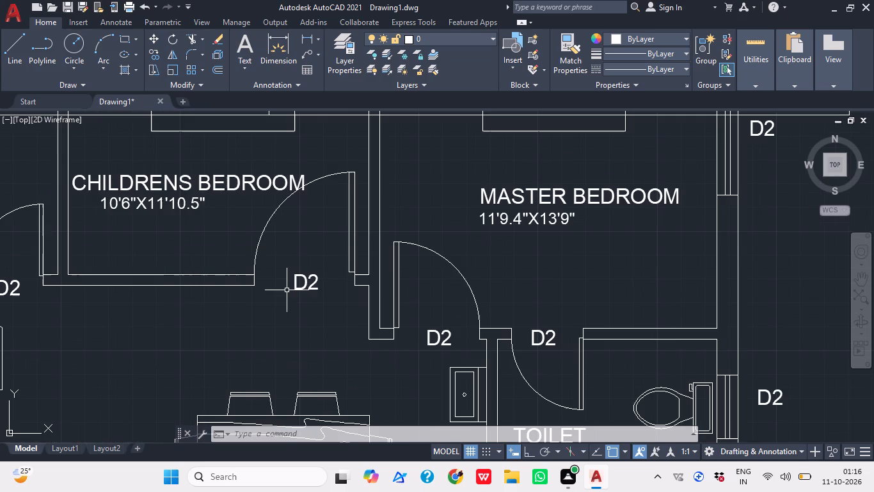
scroll(299, 294, down, 1)
middle_drag(310, 302, 351, 316)
middle_drag(290, 311, 342, 322)
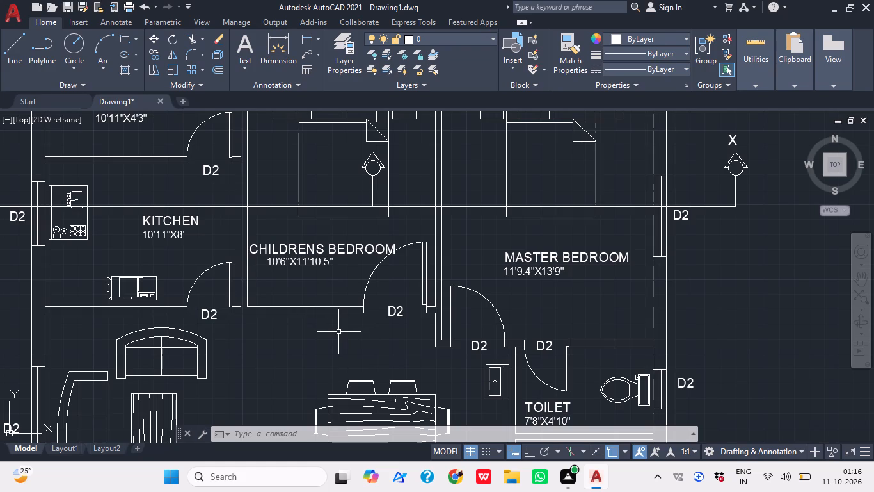
click(386, 307)
click(397, 311)
click(393, 310)
double_click(392, 309)
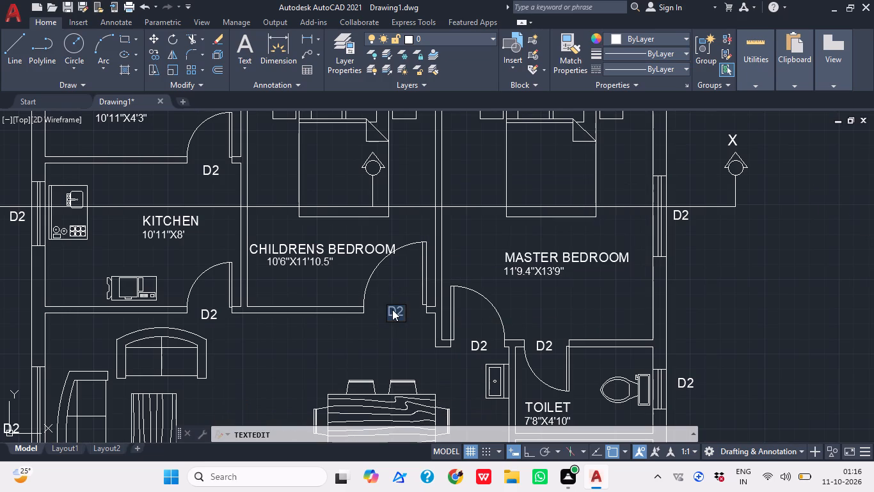
text(D1)
Change the tag text at the master bedroom's entrance door to D1.
scroll(483, 341, up, 2)
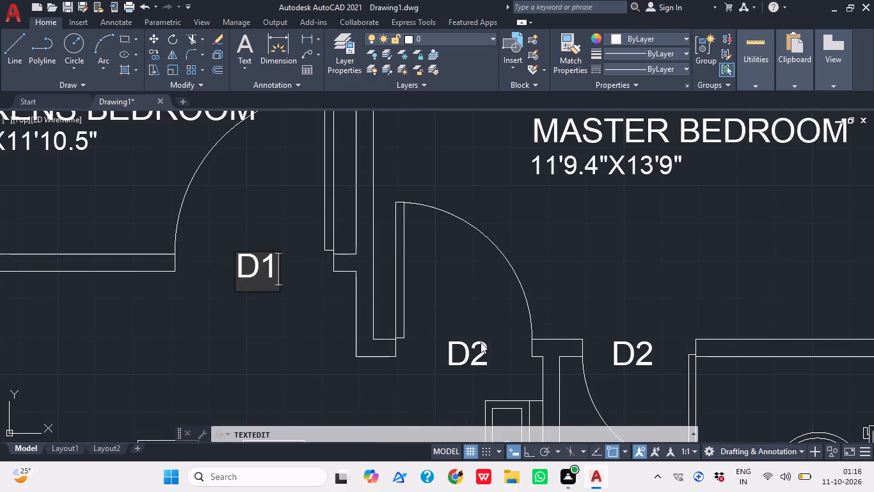
click(481, 342)
click(472, 343)
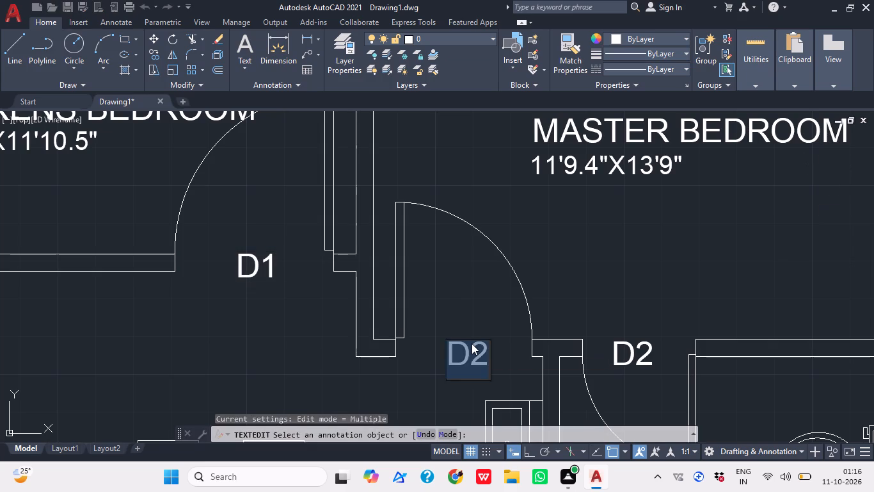
text(D1)
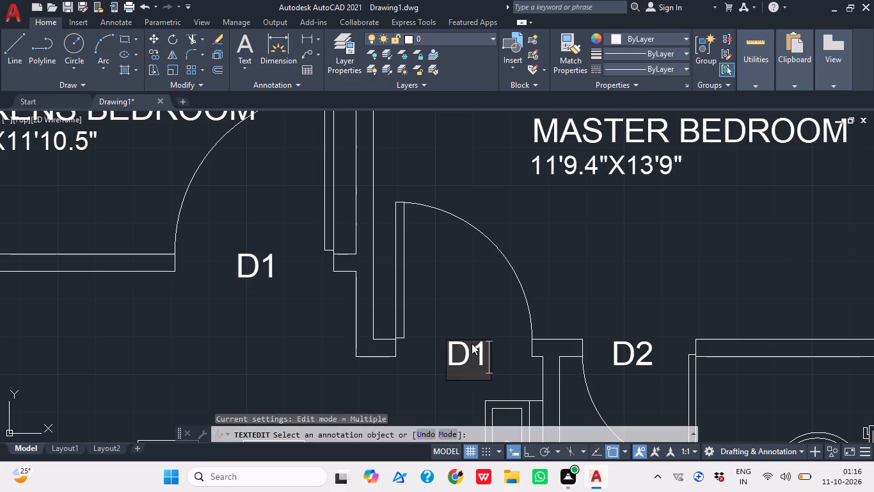
Enter D2 as the tag text at the door between the master bedroom and its toilet.
click(625, 352)
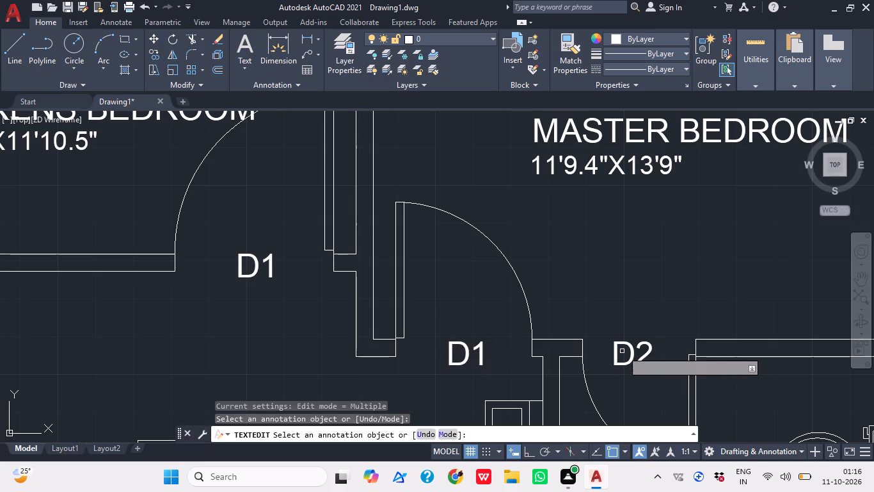
click(620, 346)
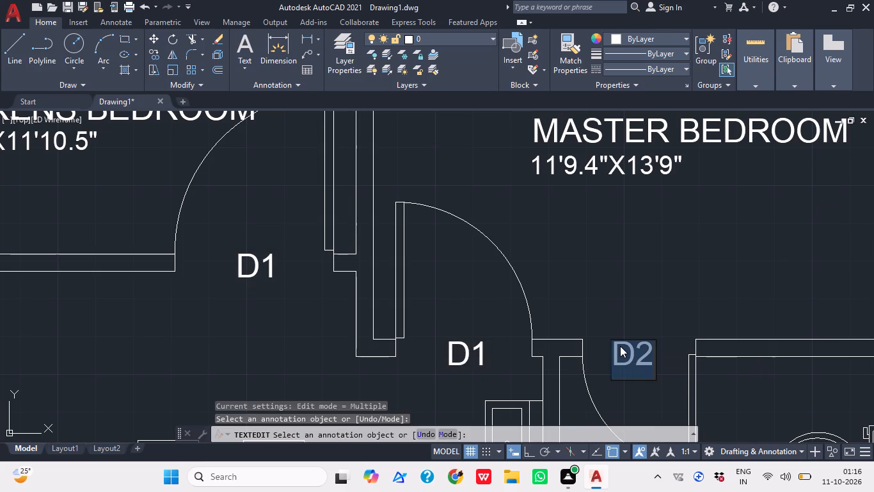
text(D2)
Change the tag text at the door between the living and drawing rooms to D3.
scroll(655, 341, down, 1)
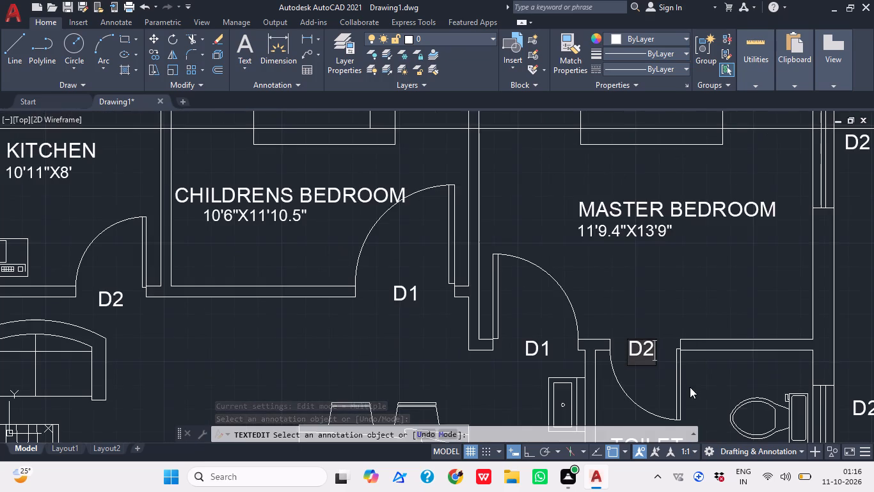
middle_drag(688, 387, 568, 260)
scroll(576, 340, down, 1)
middle_drag(572, 340, 473, 331)
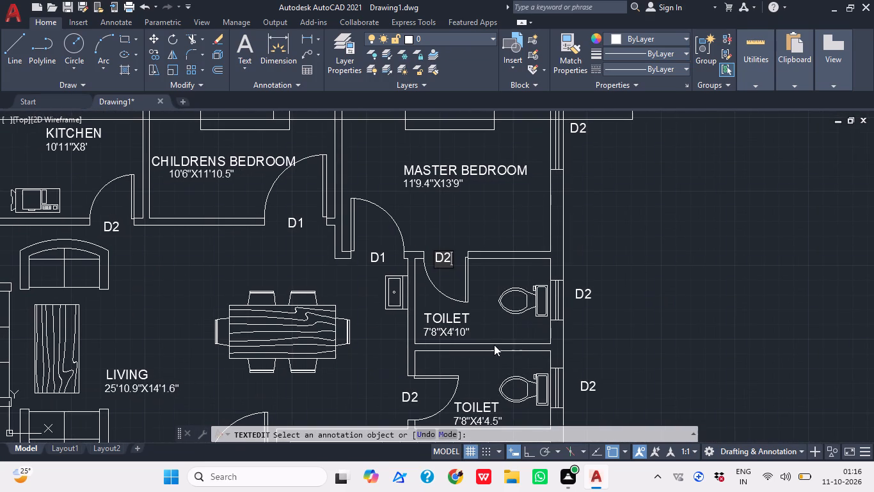
middle_drag(492, 347, 478, 347)
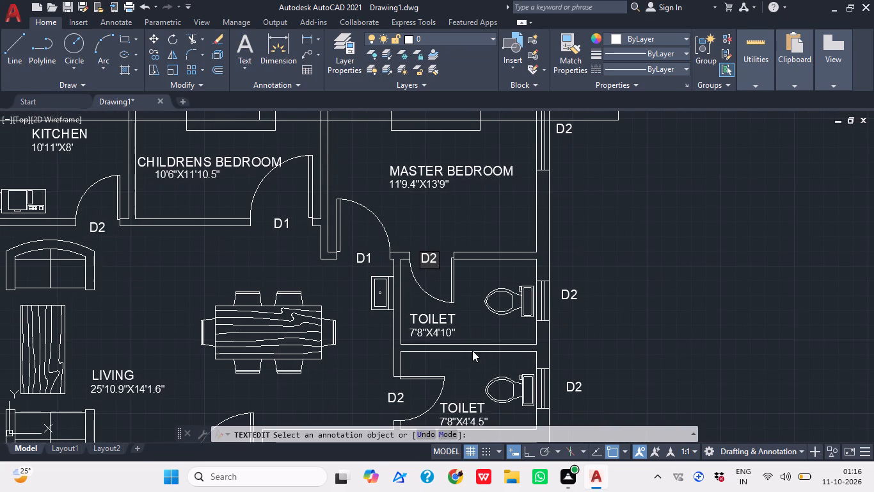
middle_drag(429, 391, 463, 318)
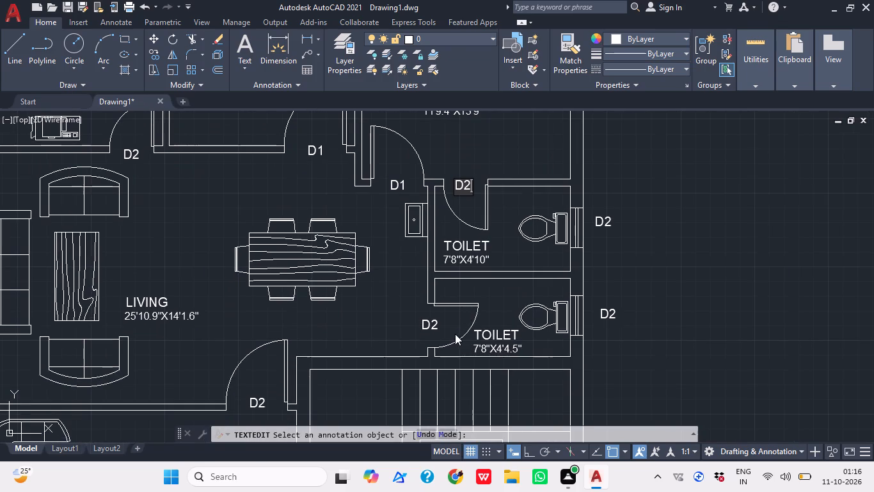
middle_drag(348, 365, 415, 278)
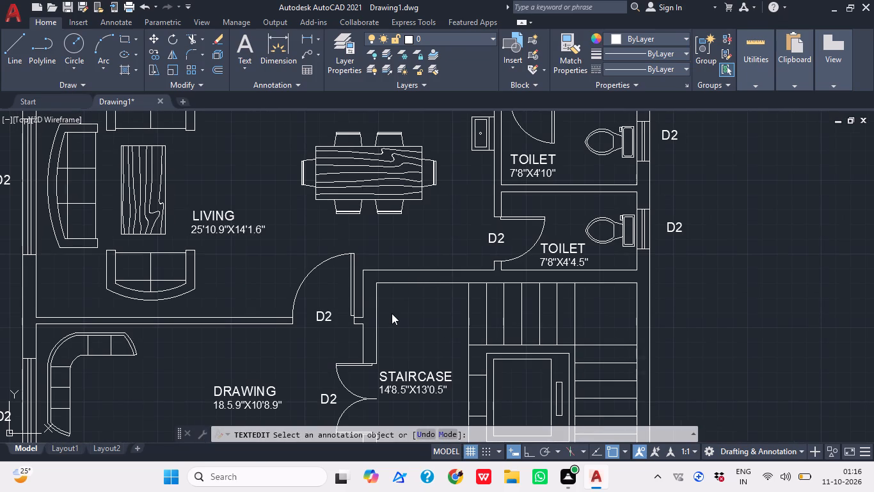
scroll(321, 313, up, 2)
click(321, 313)
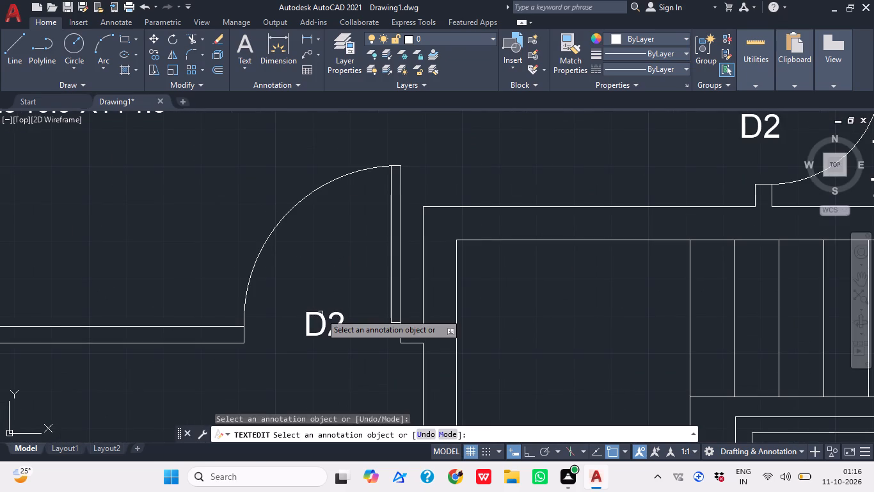
click(321, 313)
text(D3)
Change the tag text at the double door between the drawing room and staircase to MD.
scroll(442, 312, down, 2)
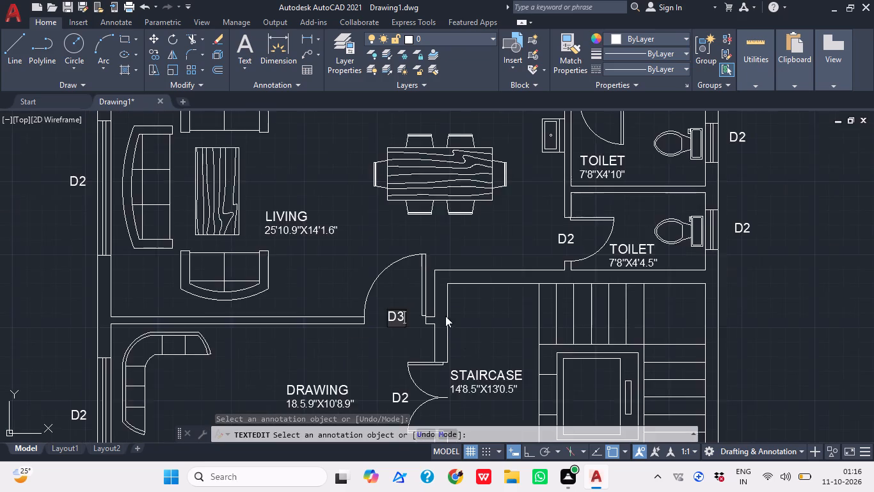
middle_drag(470, 357, 417, 258)
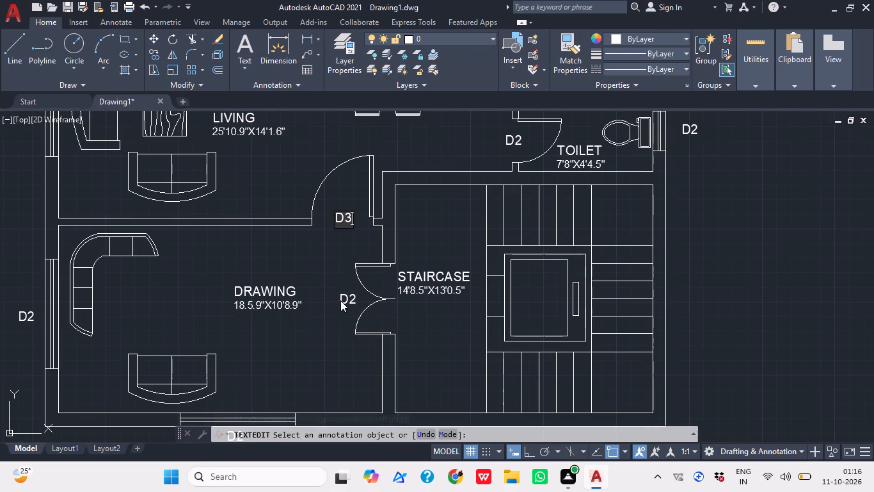
scroll(340, 300, up, 1)
click(341, 294)
click(341, 294)
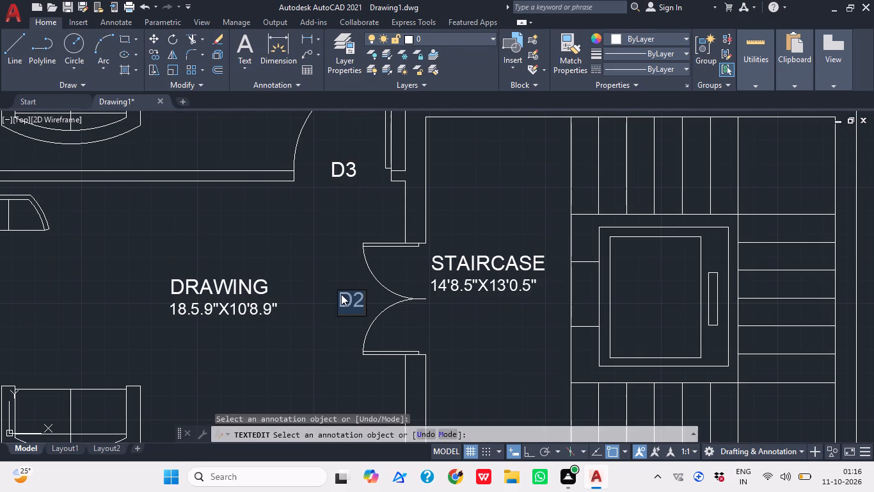
text(MD)
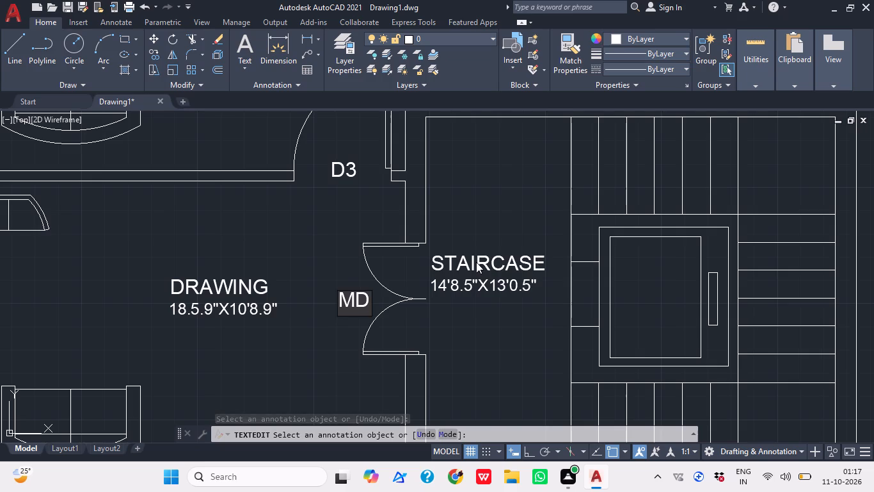
Change the D2 tag below the drawing room's bottom wall window to W1.
middle_drag(492, 322, 450, 315)
scroll(457, 308, down, 2)
middle_drag(458, 320, 440, 343)
middle_click(390, 348)
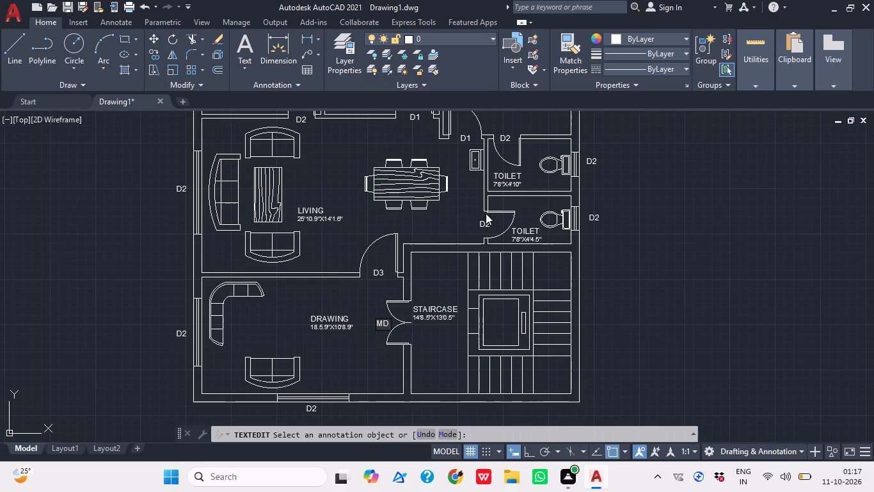
scroll(489, 217, up, 1)
scroll(443, 237, down, 1)
middle_drag(443, 237, 541, 224)
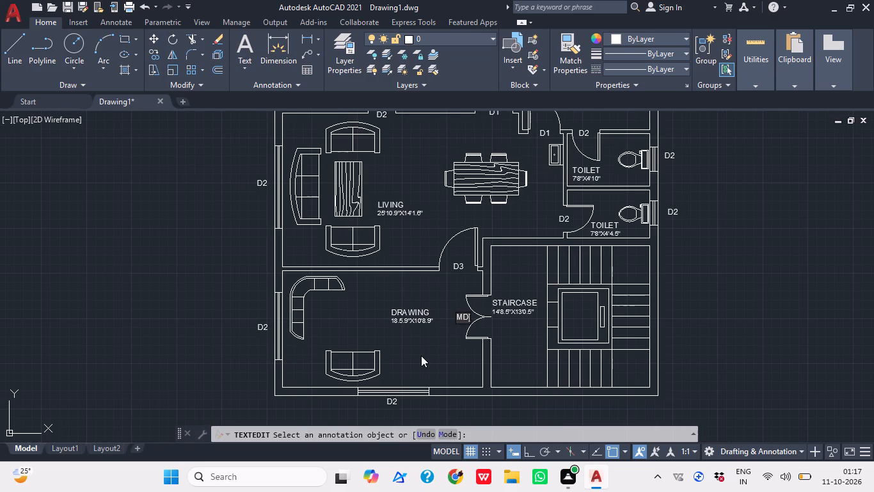
scroll(380, 411, up, 4)
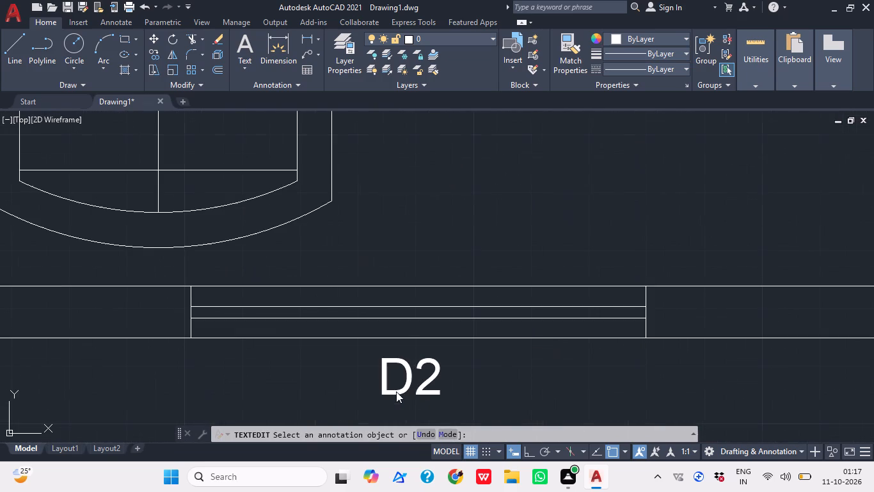
click(397, 388)
click(396, 387)
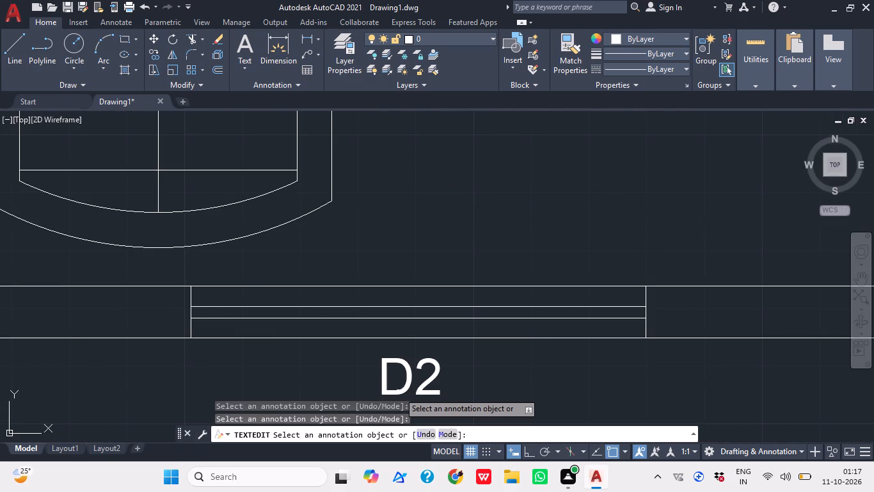
click(399, 392)
text(W1)
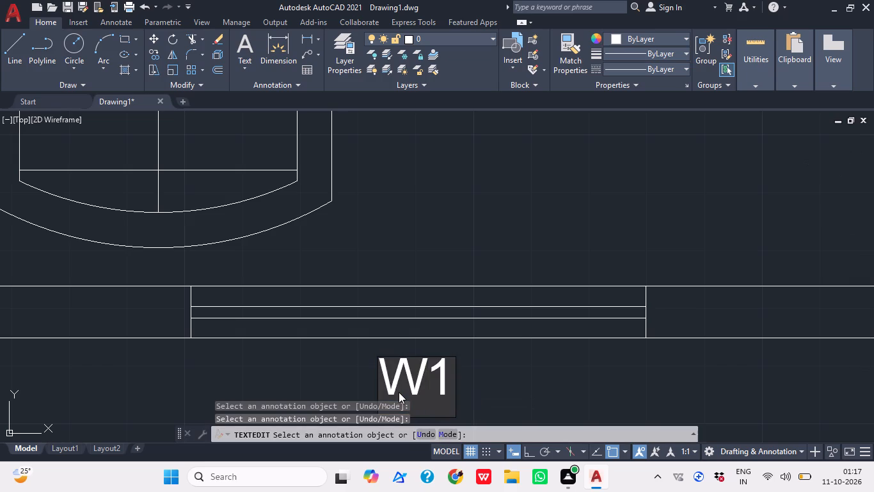
Change the D2 tag beside the drawing room's left wall window to W1.
scroll(423, 383, down, 4)
scroll(342, 274, up, 4)
middle_drag(316, 334, 398, 243)
click(342, 313)
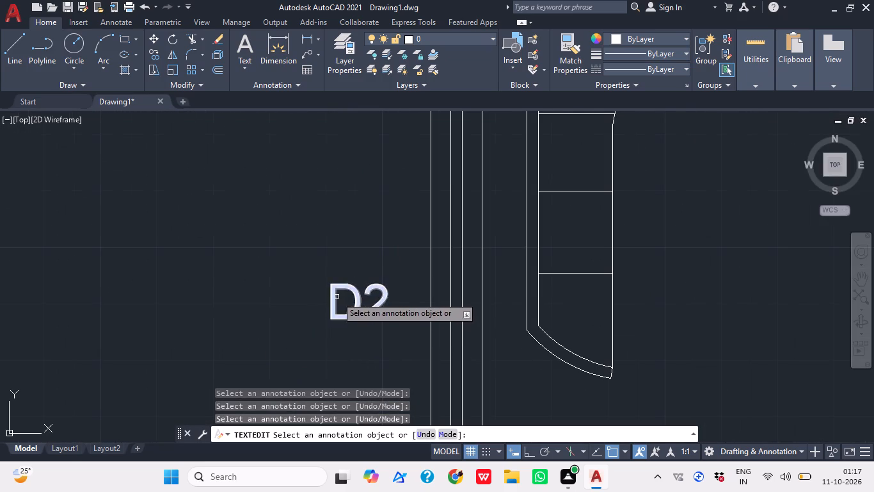
click(337, 296)
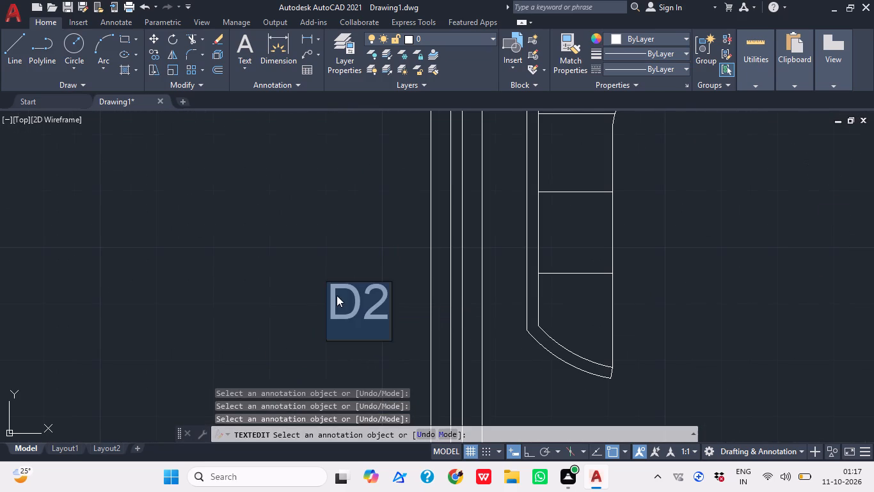
text(W1)
Change the D2 tag beside the living room's left wall window to W1.
scroll(372, 278, down, 1)
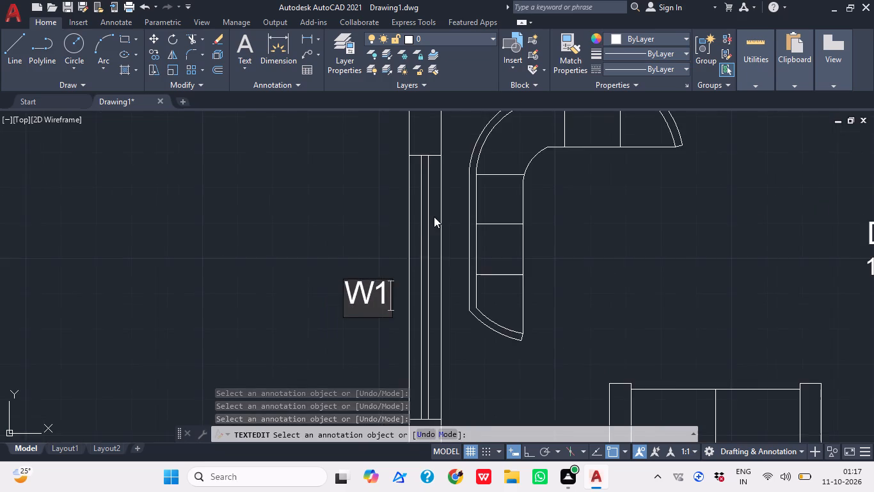
scroll(434, 217, down, 1)
middle_drag(432, 227, 371, 436)
middle_drag(351, 239, 351, 331)
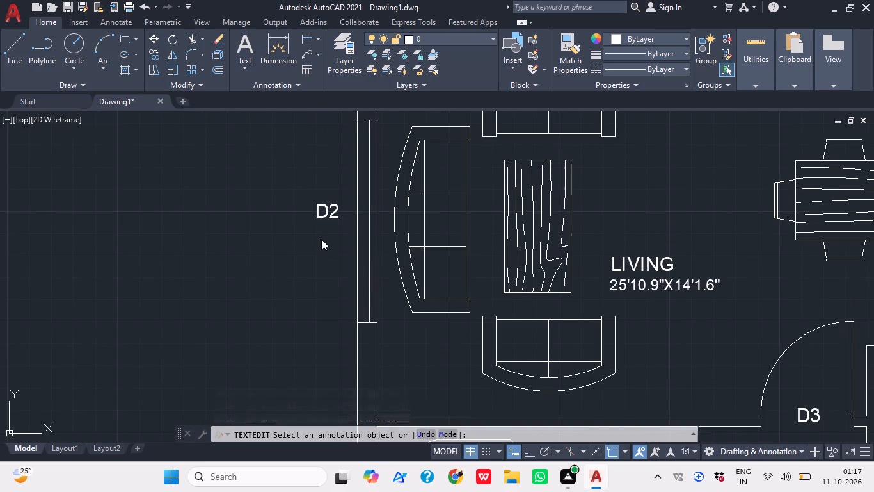
scroll(321, 233, up, 2)
click(312, 197)
click(312, 193)
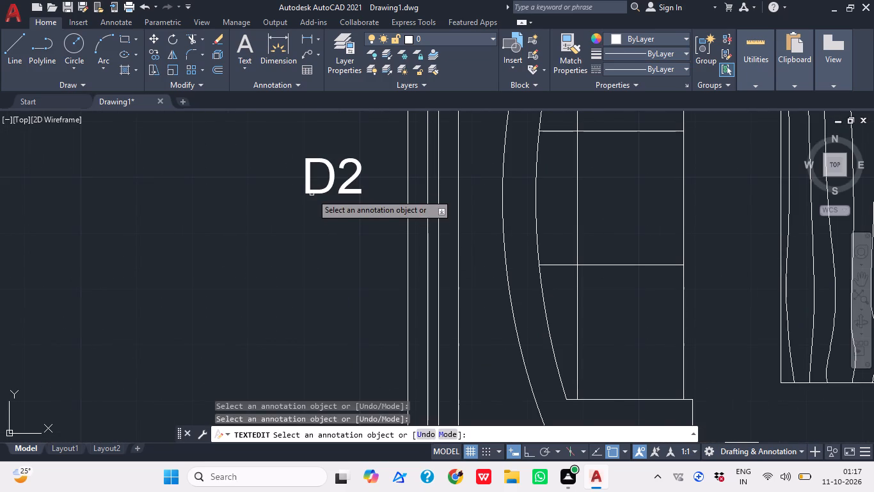
click(310, 190)
text(W1)
Change the D2 tag outside the kitchen window, next to the sink counter, to KW.
scroll(318, 186, down, 3)
middle_drag(353, 208, 280, 454)
scroll(248, 261, up, 2)
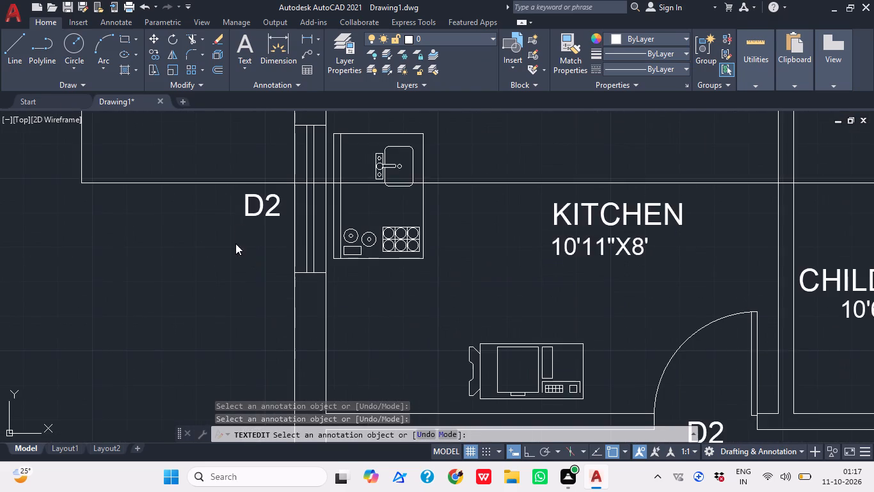
scroll(255, 191, up, 2)
click(235, 214)
click(230, 210)
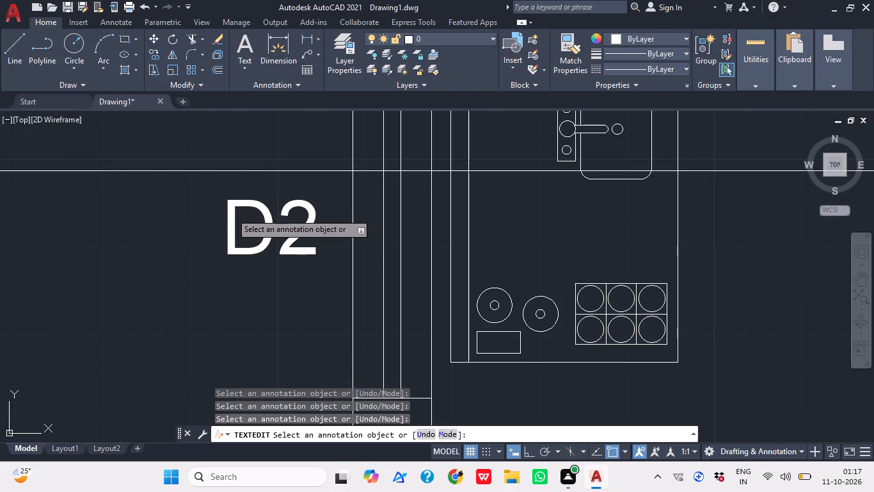
click(227, 249)
middle_drag(253, 250, 252, 291)
scroll(254, 252, down, 2)
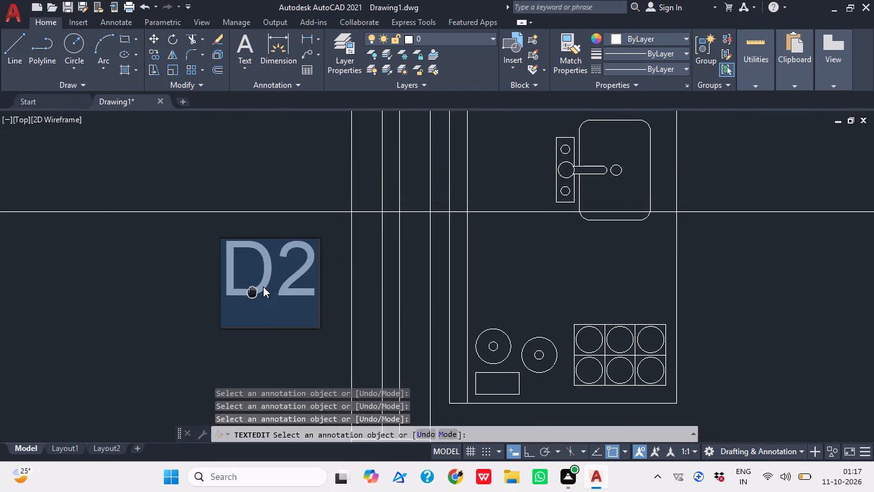
key(k)
key(w)
Change the D2 tag beside the master bedroom's right wall window to W2.
scroll(281, 283, down, 2)
middle_drag(340, 270, 316, 363)
scroll(316, 363, down, 1)
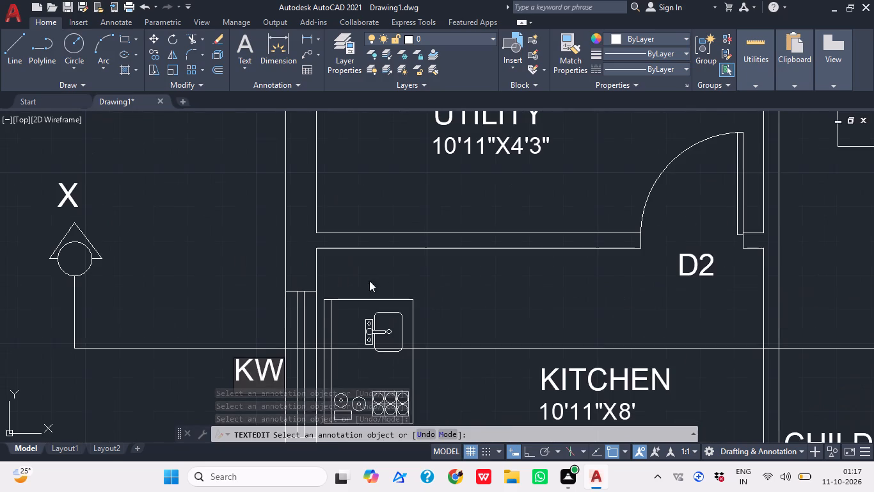
scroll(391, 264, down, 1)
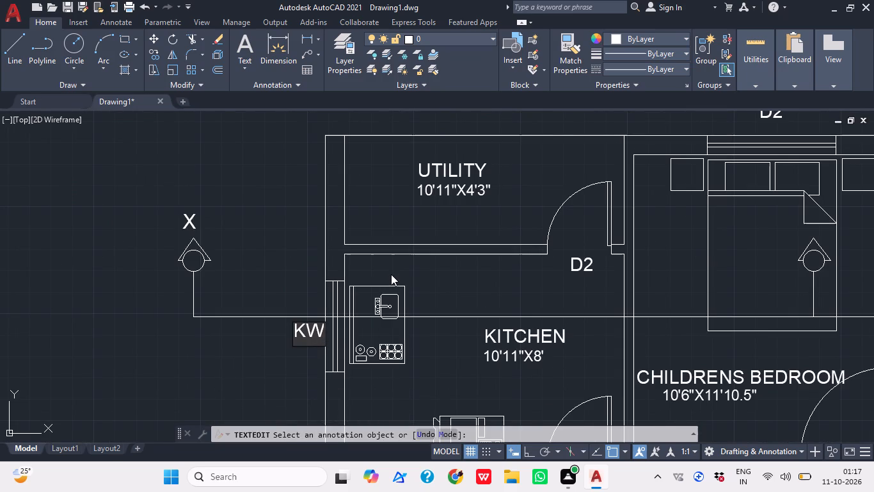
scroll(424, 280, down, 2)
middle_drag(445, 284, 333, 284)
scroll(639, 299, up, 2)
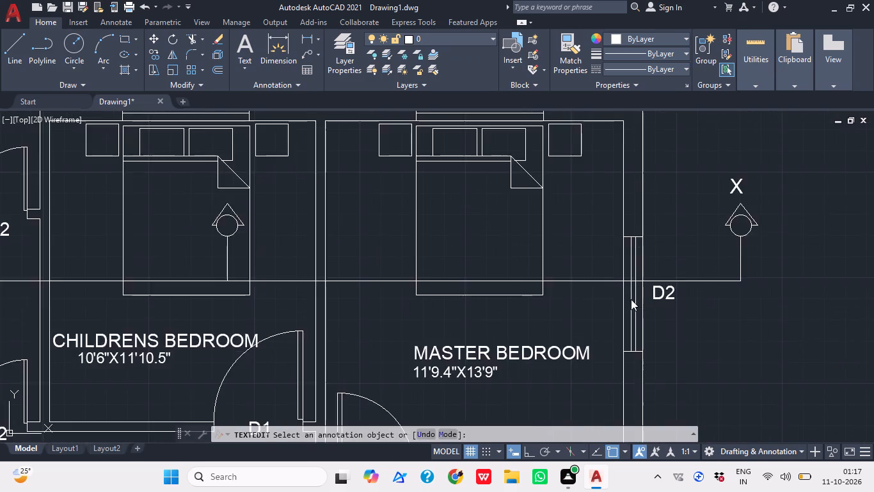
scroll(631, 299, up, 3)
click(676, 295)
click(669, 289)
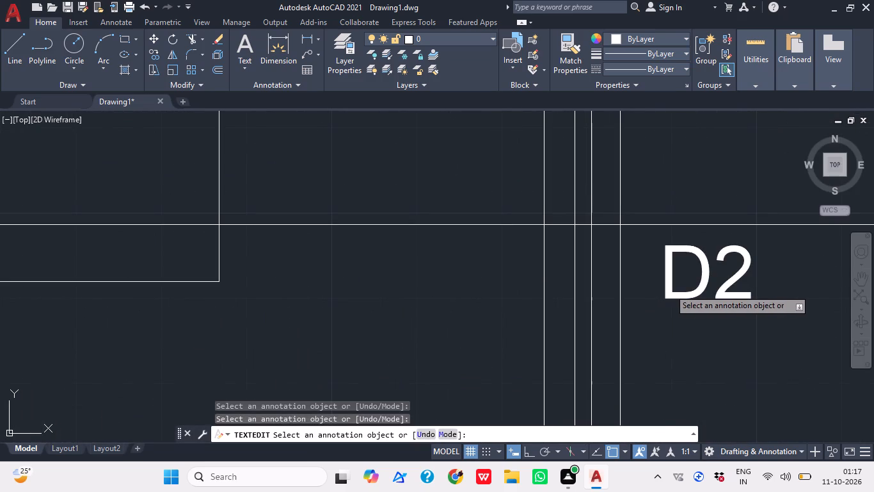
click(674, 280)
middle_drag(678, 281, 655, 291)
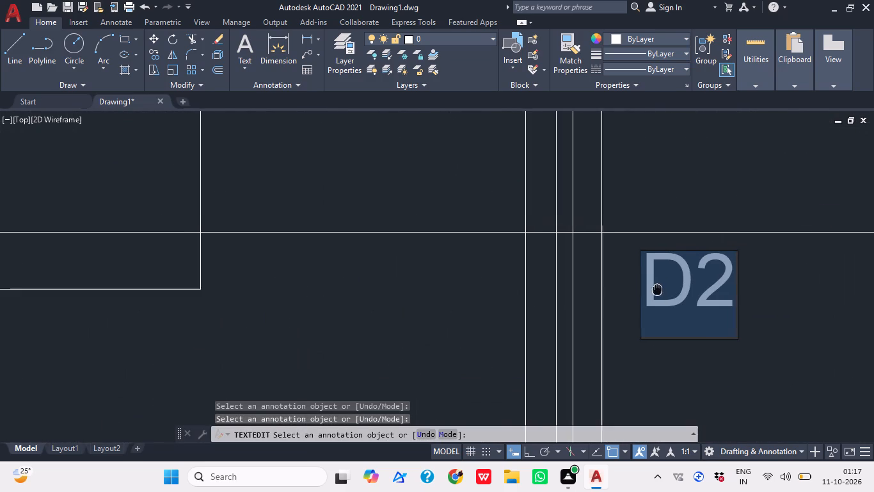
middle_drag(655, 291, 628, 292)
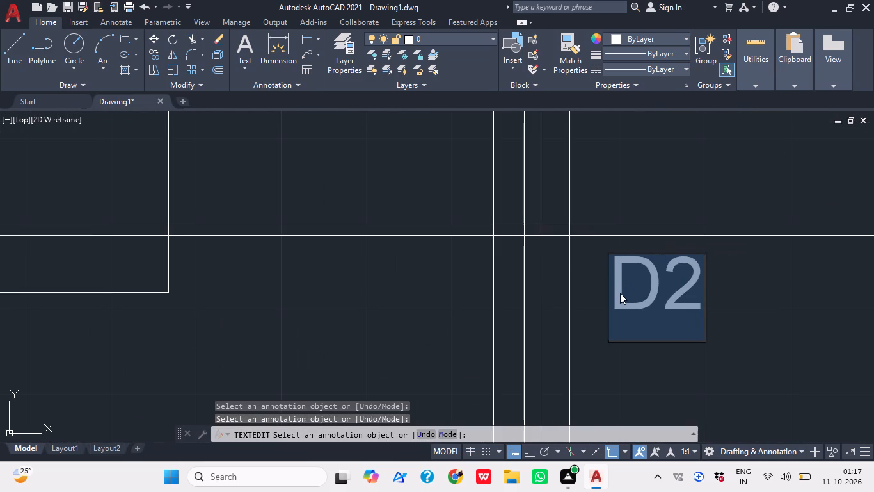
text(W2)
Change the D2 tag outside the window of the 7'8"X4'10" toilet to V.
scroll(631, 291, down, 2)
scroll(696, 311, down, 1)
middle_drag(692, 326, 533, 215)
scroll(564, 249, down, 1)
scroll(568, 318, down, 1)
middle_drag(566, 320, 565, 322)
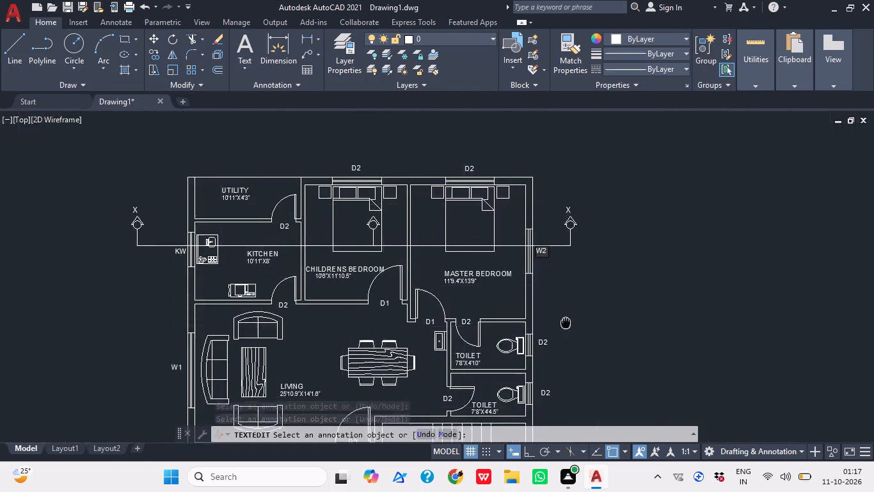
middle_drag(565, 322, 516, 285)
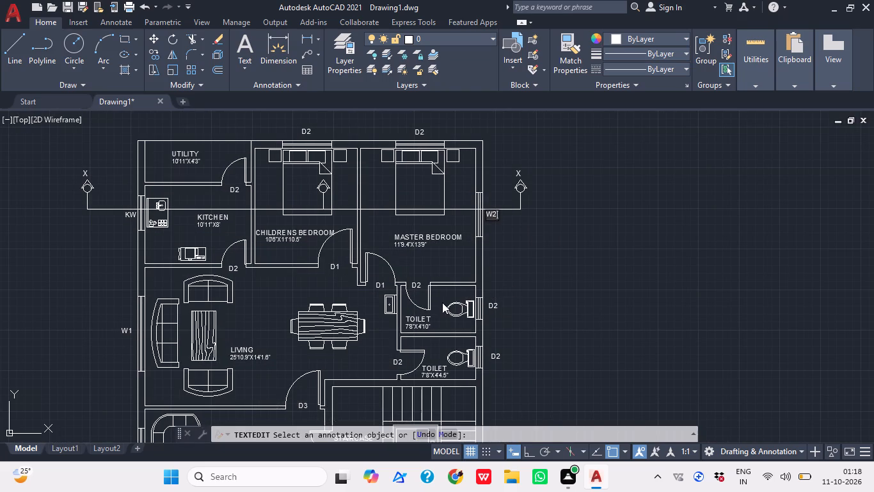
scroll(524, 332, up, 2)
scroll(461, 254, up, 2)
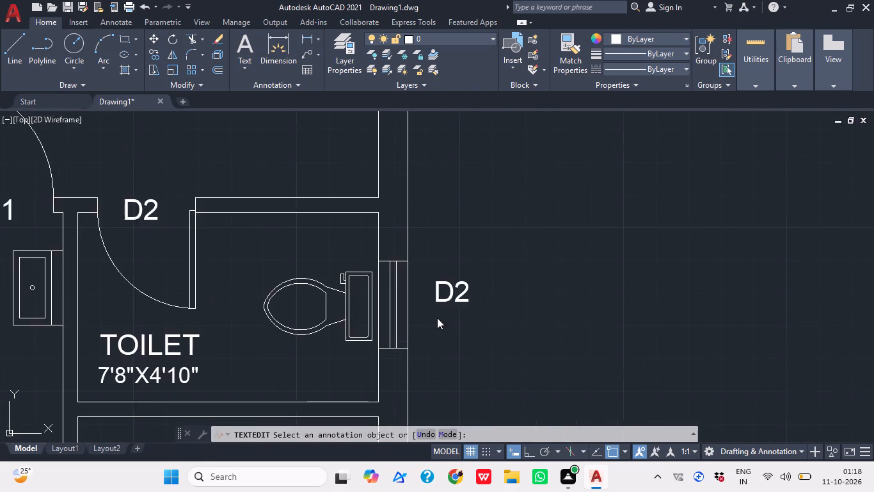
click(434, 320)
click(425, 301)
key(v)
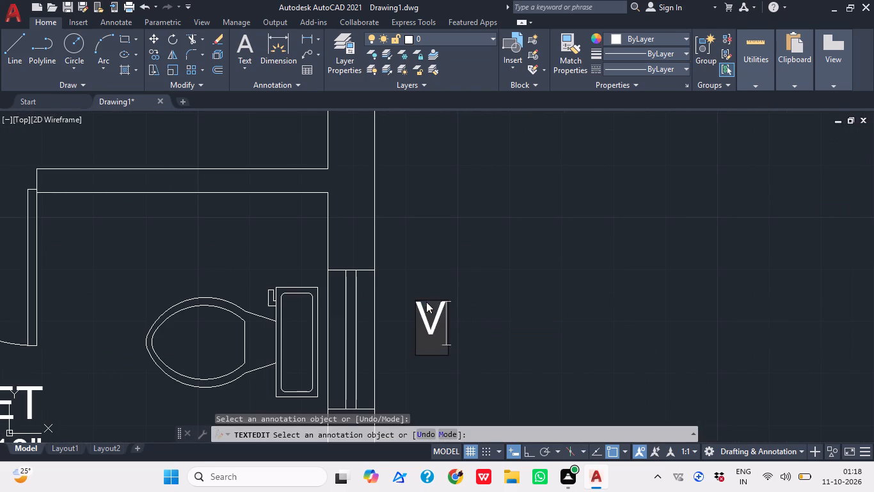
Change the D2 tag outside the window of the 7'8"X4'4.5" toilet to V.
scroll(564, 227, down, 3)
scroll(532, 303, up, 3)
click(571, 379)
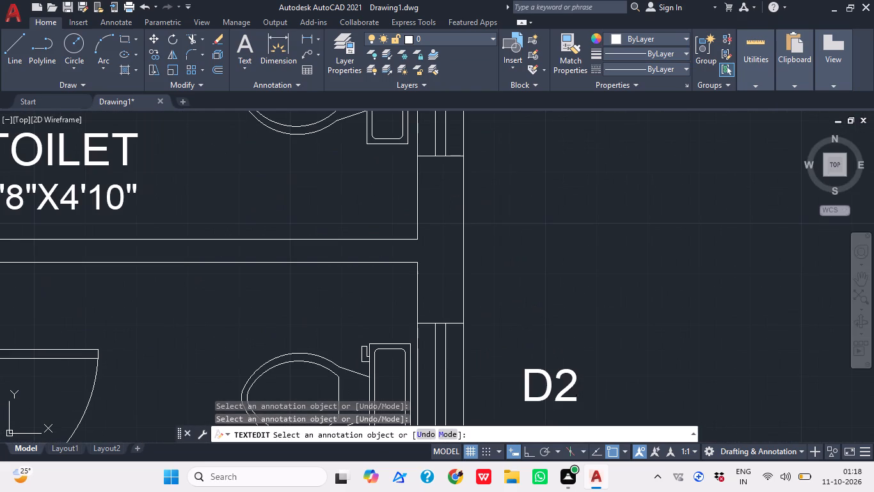
click(546, 375)
key(v)
click(600, 324)
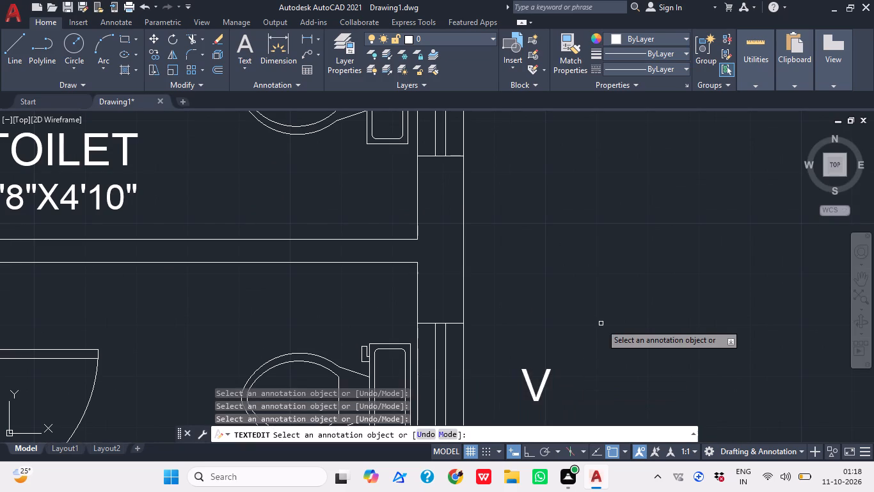
Change the D2 tag above the children's bedroom's top wall window to W2.
scroll(608, 317, down, 3)
middle_drag(613, 326, 476, 272)
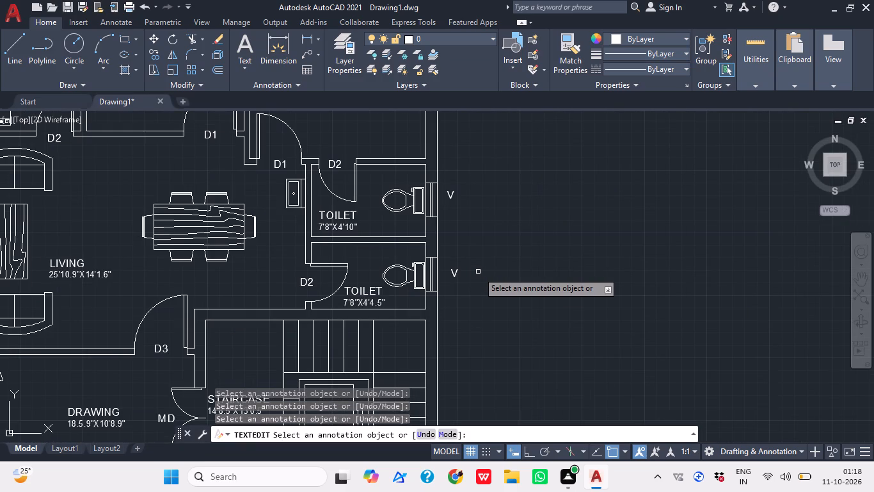
scroll(420, 273, down, 1)
middle_drag(424, 294, 447, 319)
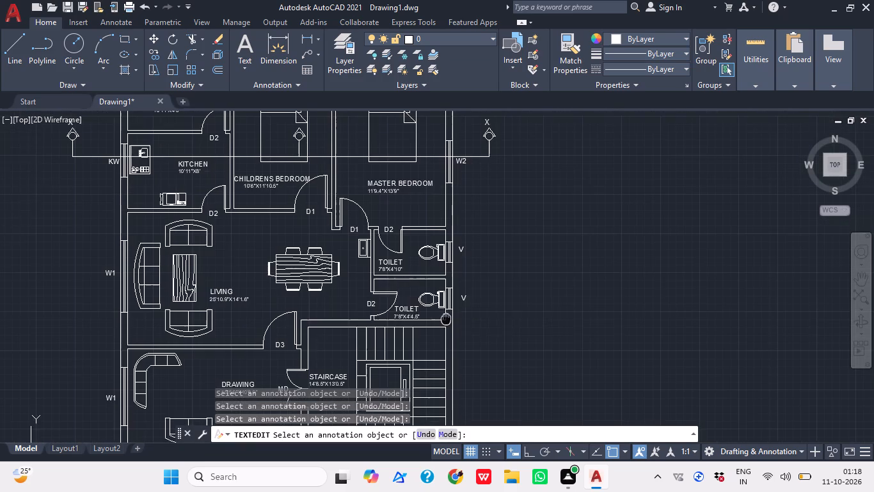
middle_drag(447, 319, 447, 320)
middle_click(409, 321)
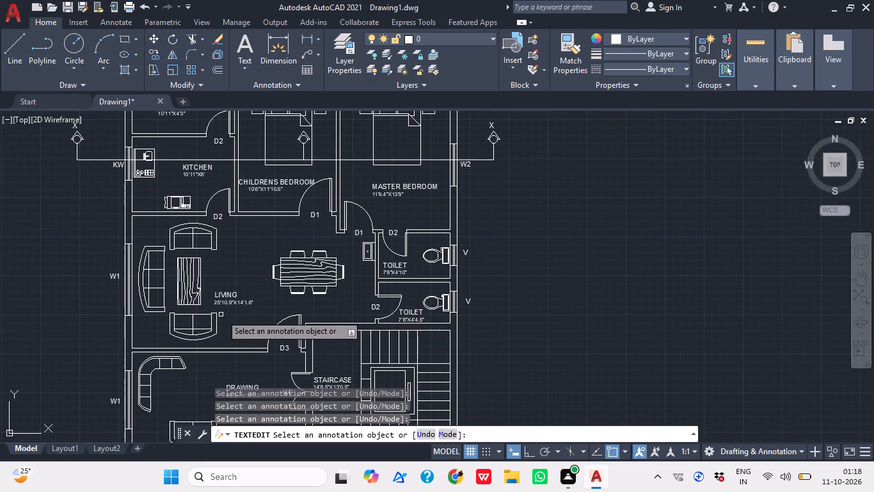
middle_click(307, 327)
middle_drag(299, 316, 334, 355)
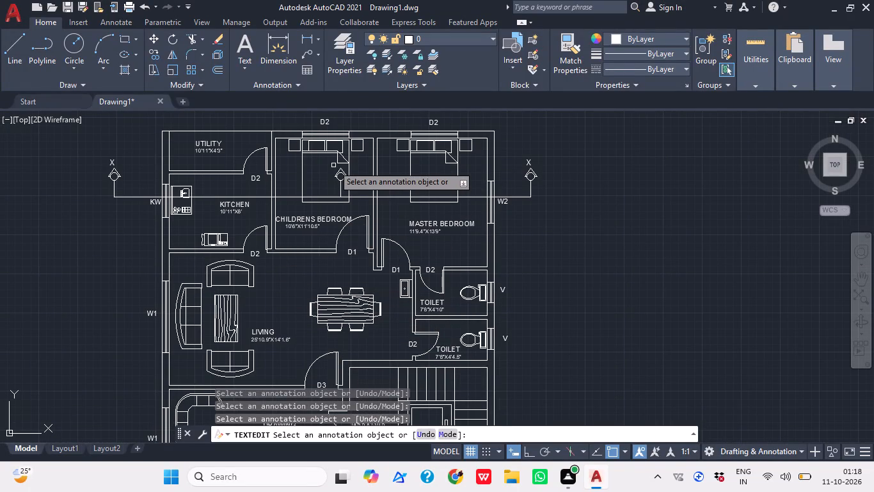
scroll(313, 127, up, 2)
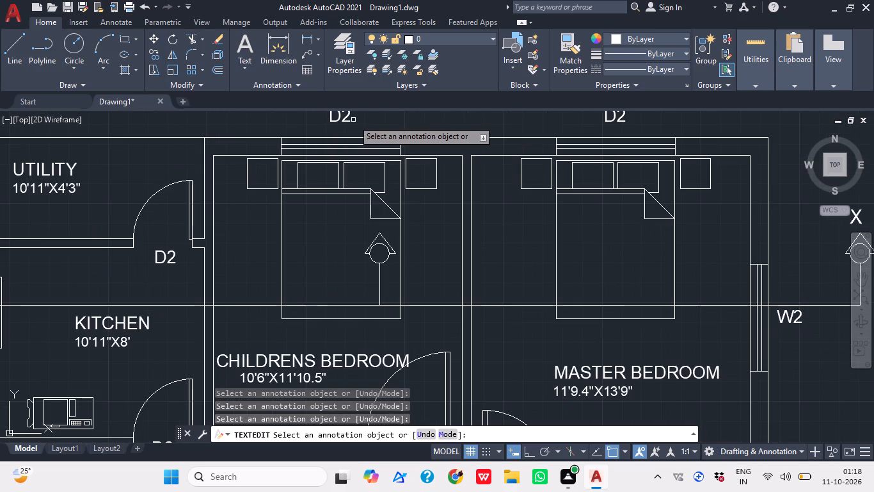
click(349, 119)
middle_drag(351, 126, 333, 190)
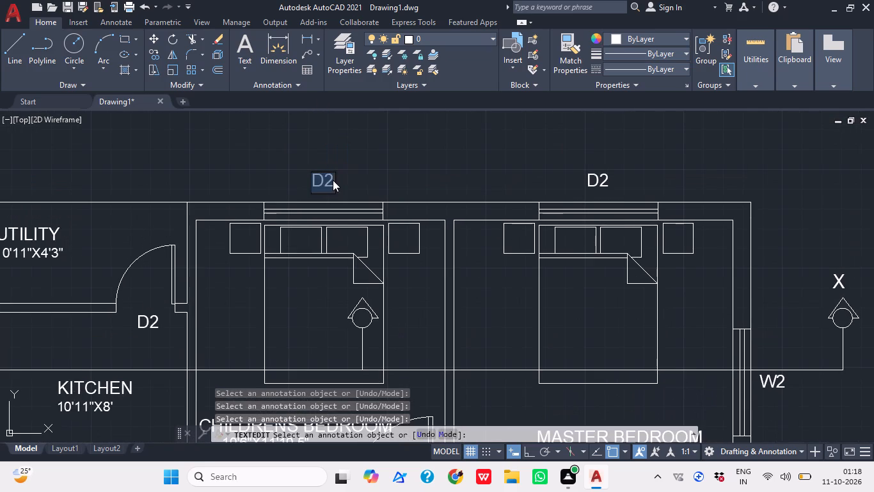
text(W2)
Change the D2 tag above the master bedroom's top wall window to W2 and finish the text editing.
scroll(333, 180, down, 2)
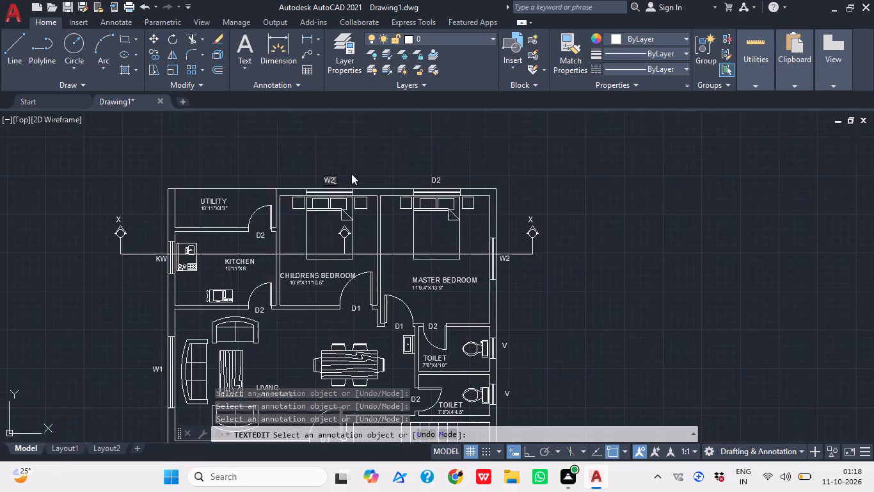
scroll(470, 183, up, 3)
click(363, 177)
click(347, 178)
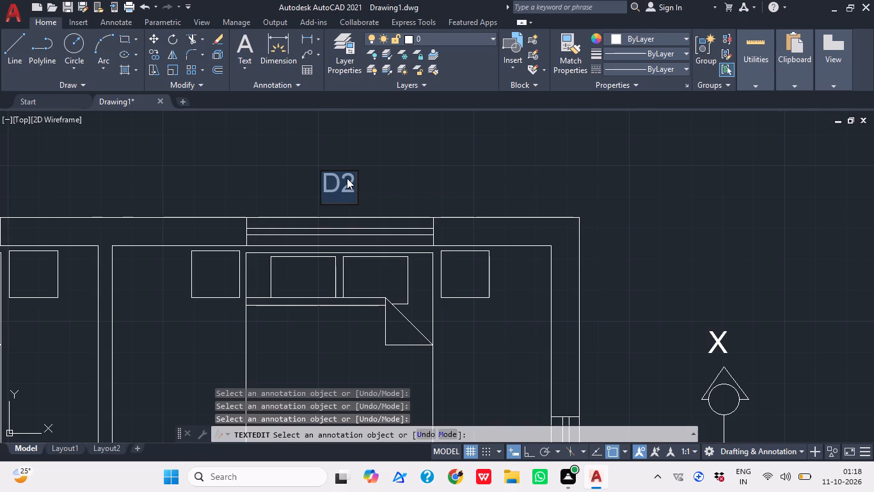
text(W2)
scroll(420, 147, down, 2)
scroll(279, 209, down, 1)
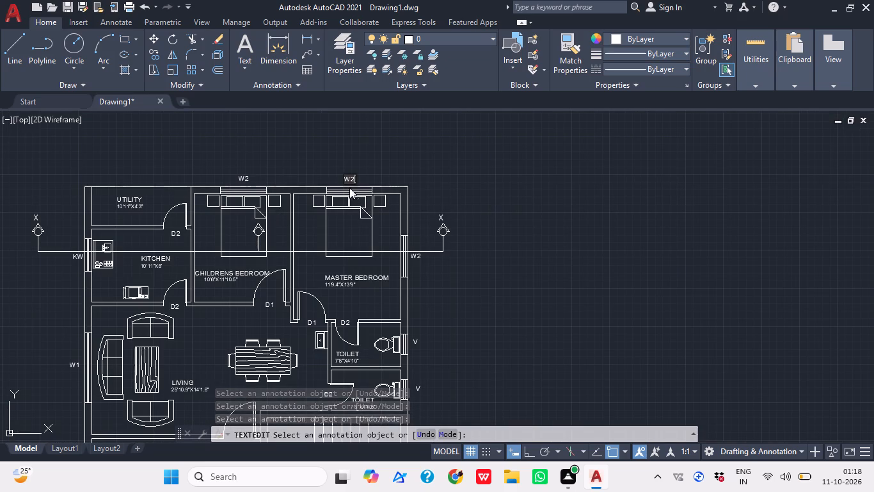
click(418, 168)
key(Escape)
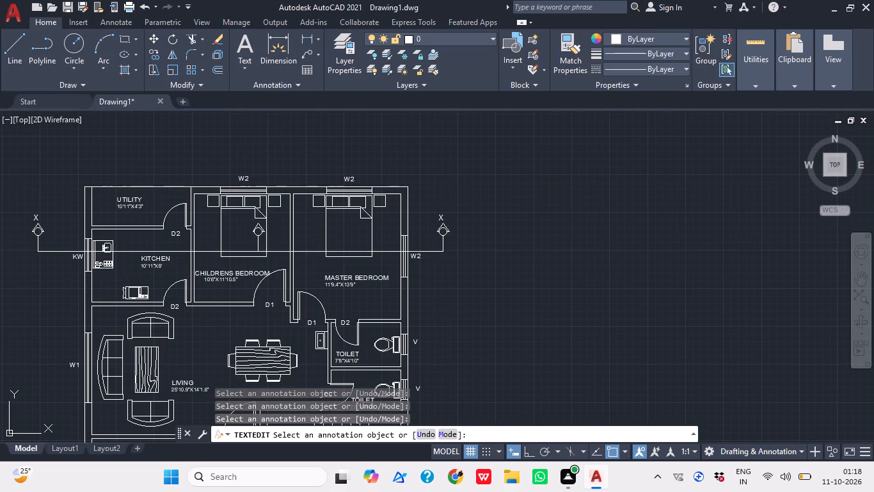
Move the MASTER BEDROOM label slightly left so it sits centred above its 11'9.4"X13'9" size text.
middle_drag(338, 247, 368, 227)
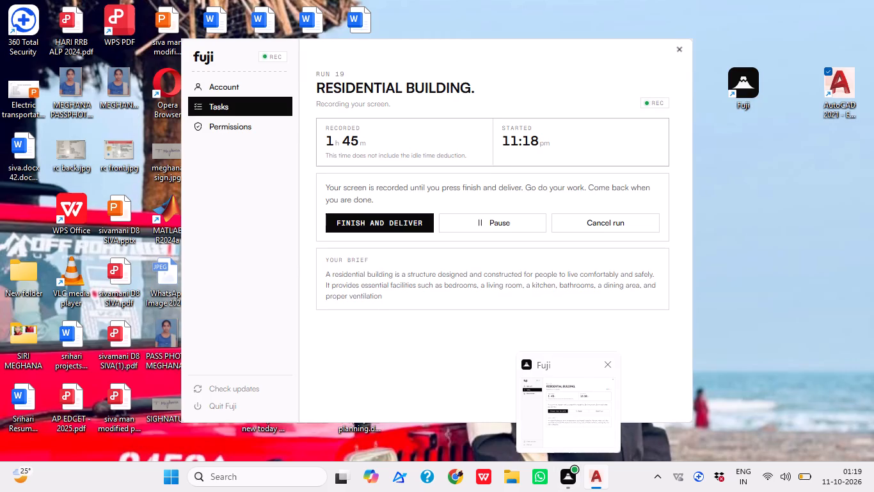
middle_drag(244, 300, 360, 258)
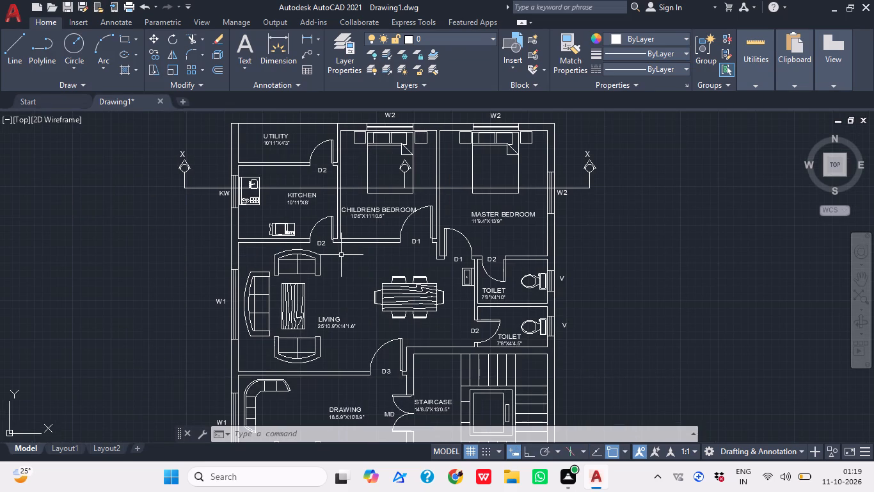
scroll(359, 216, up, 1)
middle_drag(341, 236, 320, 254)
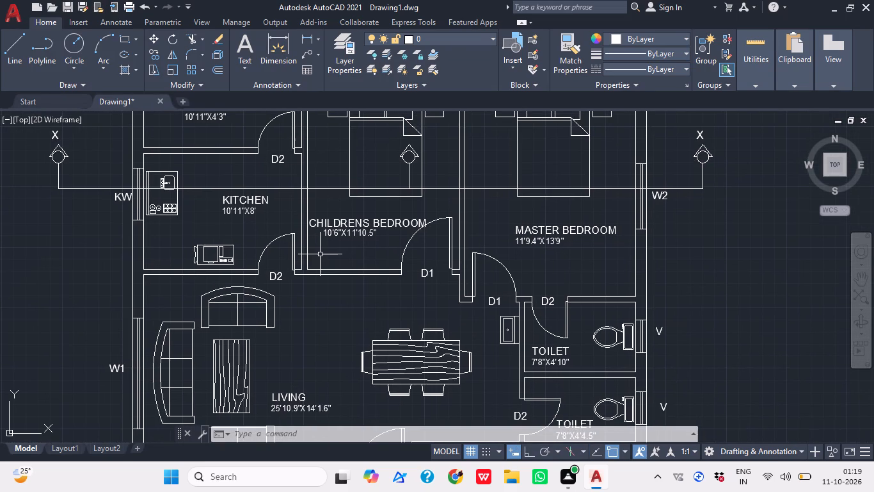
middle_drag(358, 267, 335, 282)
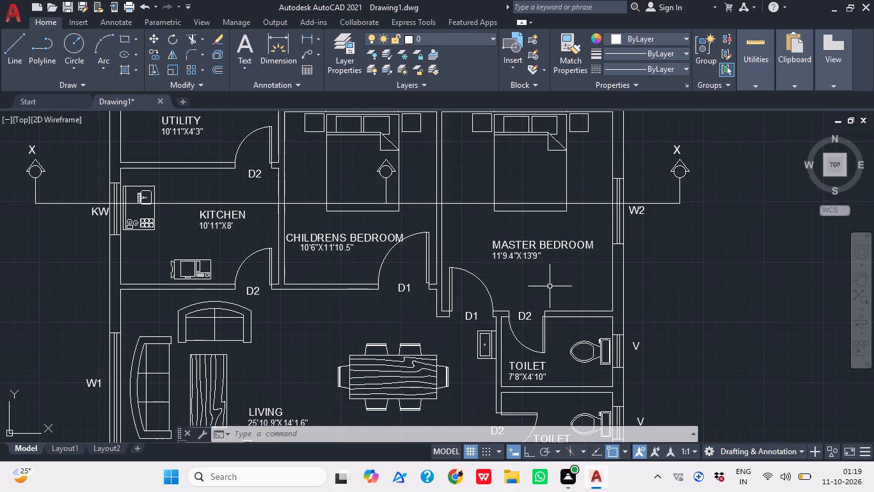
middle_drag(497, 280, 481, 281)
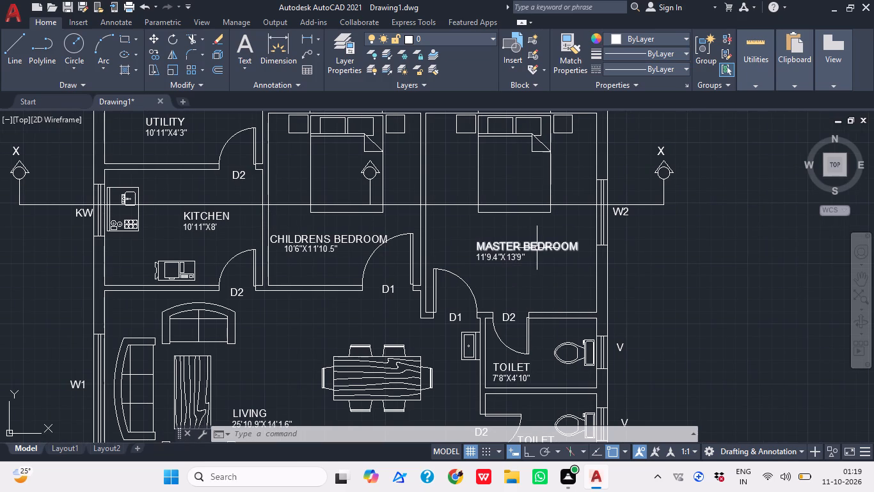
scroll(537, 248, up, 1)
click(537, 248)
text(M)
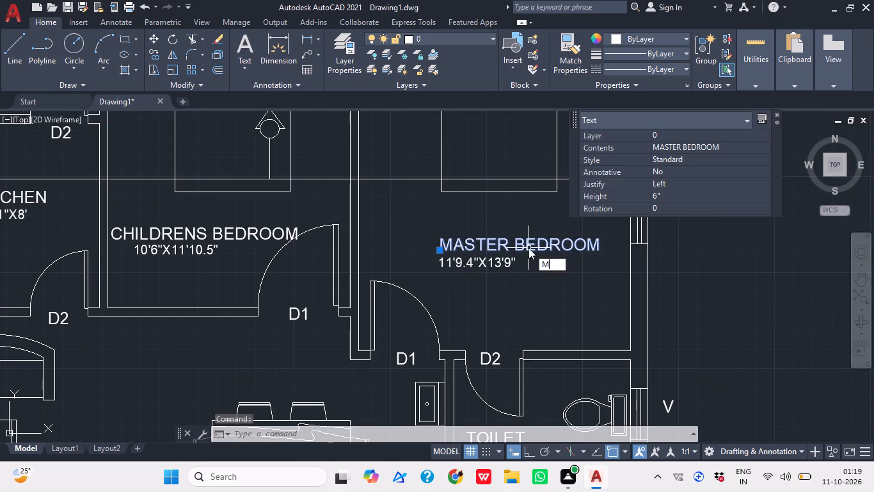
key(space)
click(528, 248)
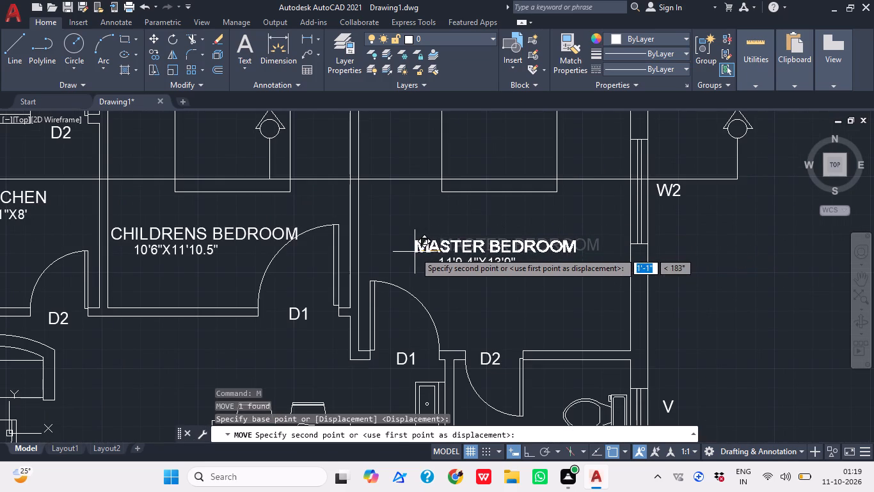
click(401, 251)
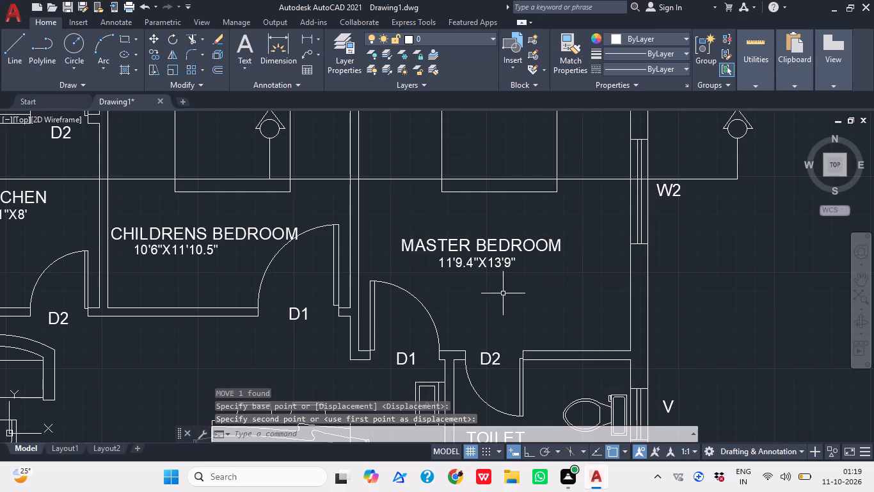
Examine the wash basin beside the 7'8"X4'10" toilet and the area around the master bedroom's D1 door.
middle_drag(509, 299, 493, 331)
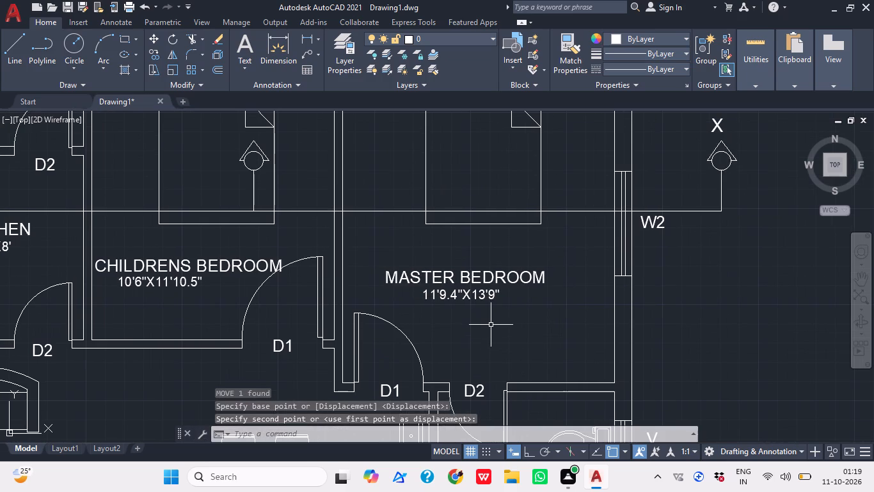
middle_drag(523, 337, 503, 302)
middle_drag(514, 346, 477, 278)
middle_drag(499, 370, 496, 350)
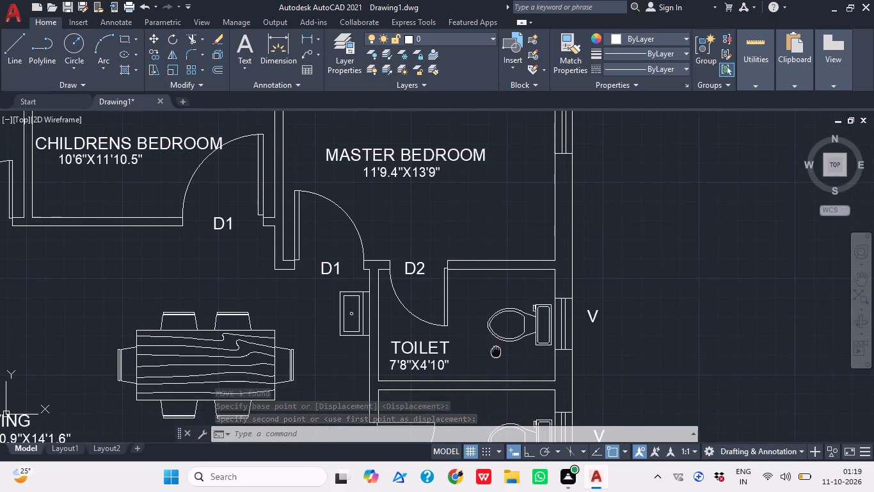
middle_drag(496, 350, 496, 350)
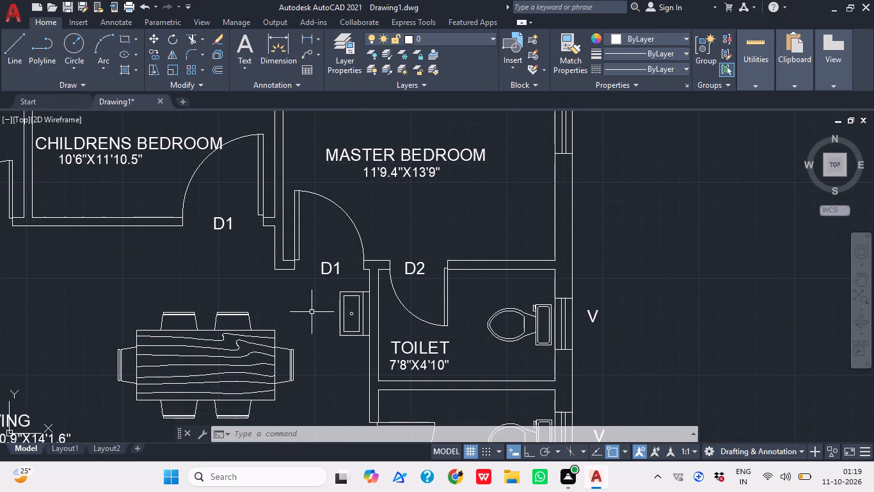
middle_drag(305, 316, 314, 349)
scroll(358, 352, up, 2)
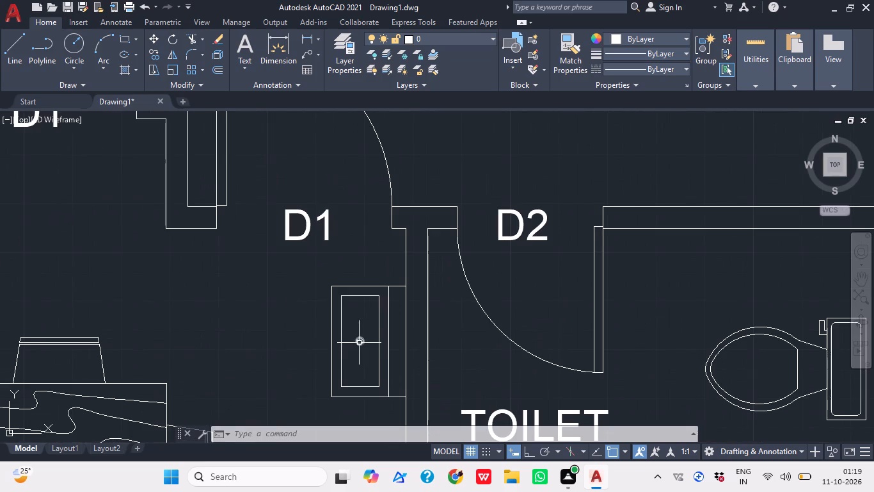
click(359, 325)
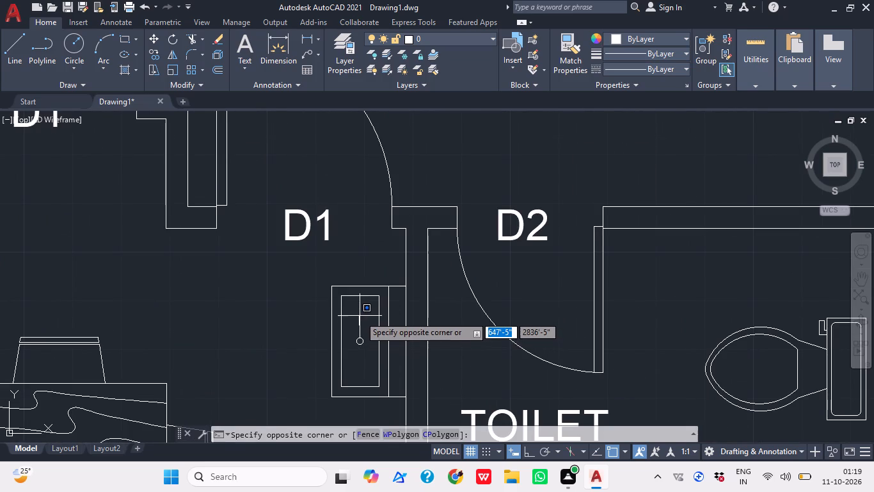
scroll(360, 316, up, 2)
click(391, 289)
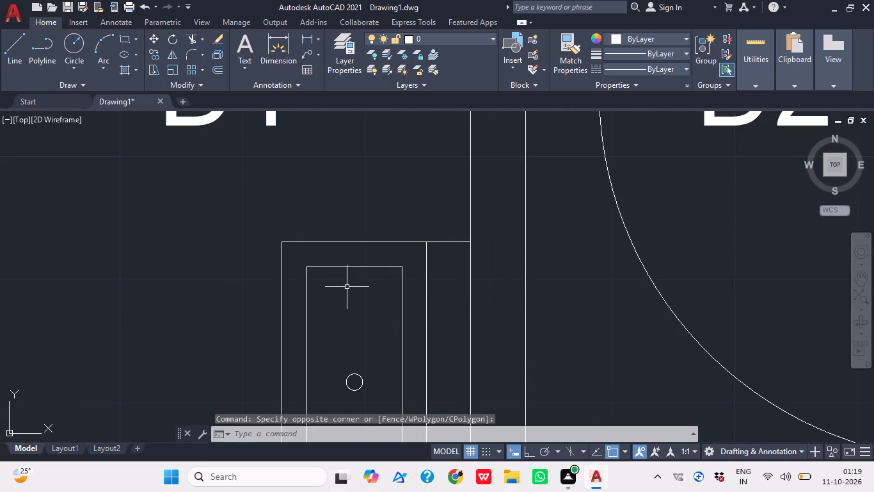
click(321, 281)
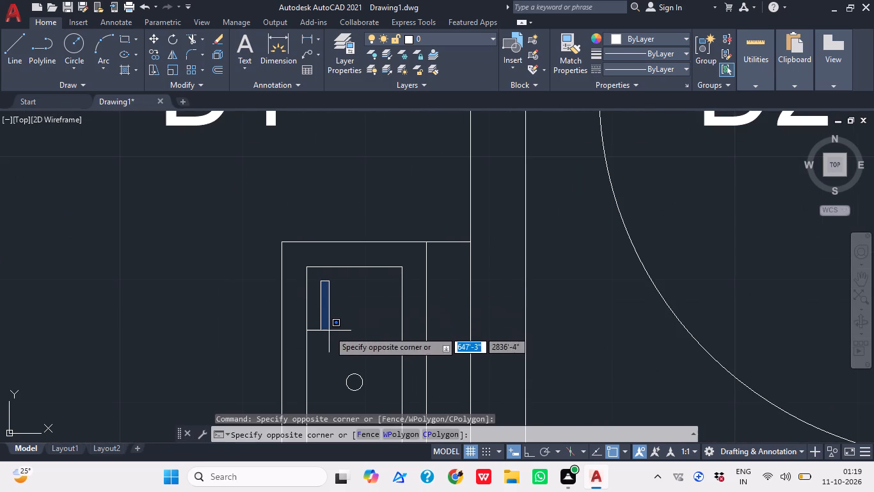
click(381, 355)
scroll(370, 348, down, 2)
middle_drag(459, 359, 457, 359)
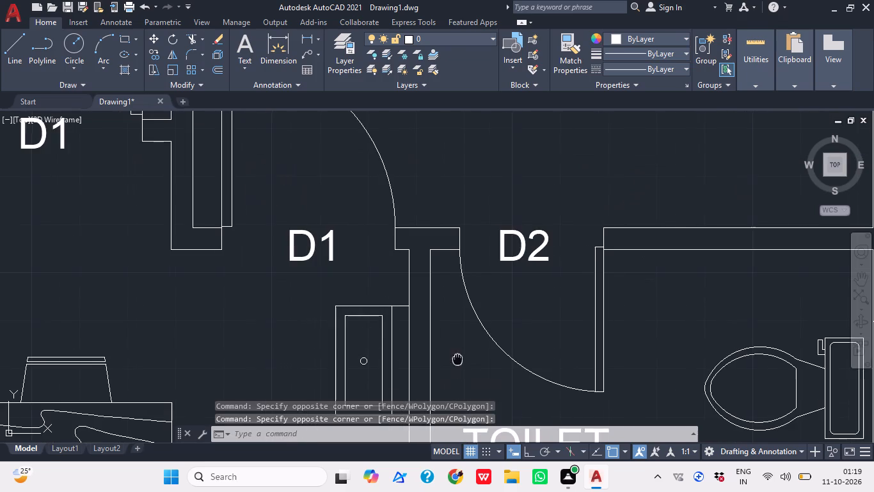
middle_drag(457, 359, 409, 349)
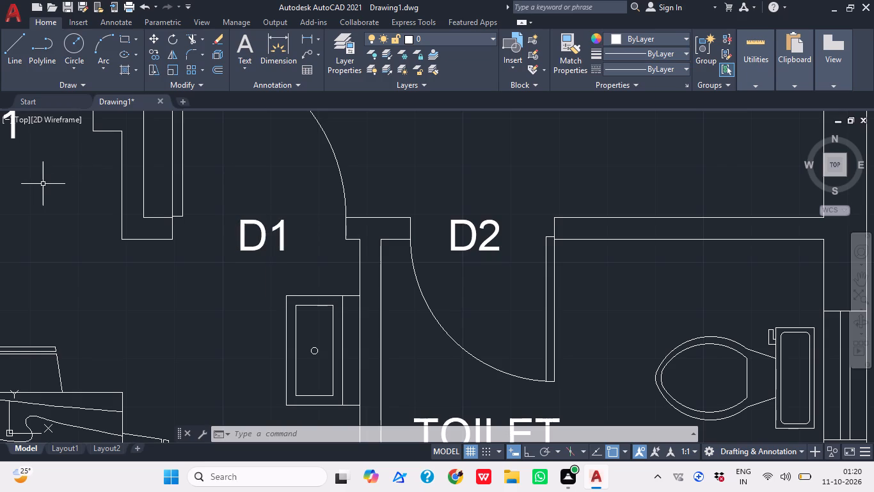
scroll(232, 260, down, 1)
middle_drag(232, 259, 211, 250)
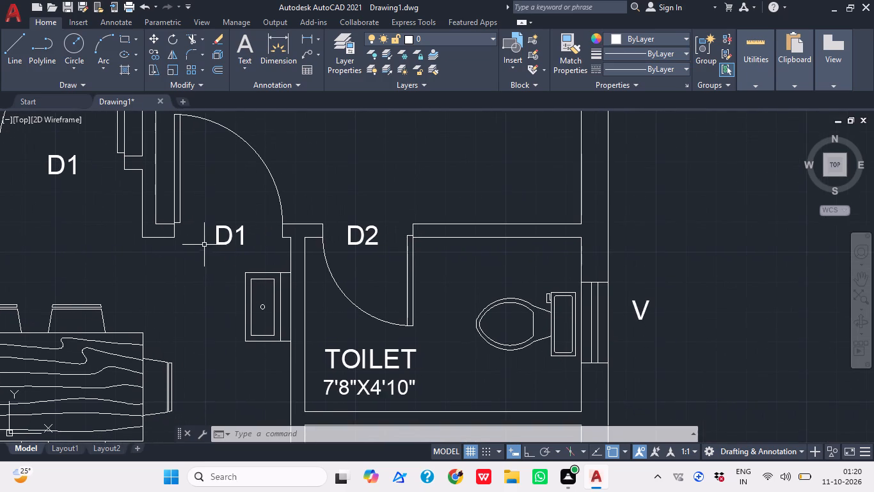
scroll(202, 198, up, 1)
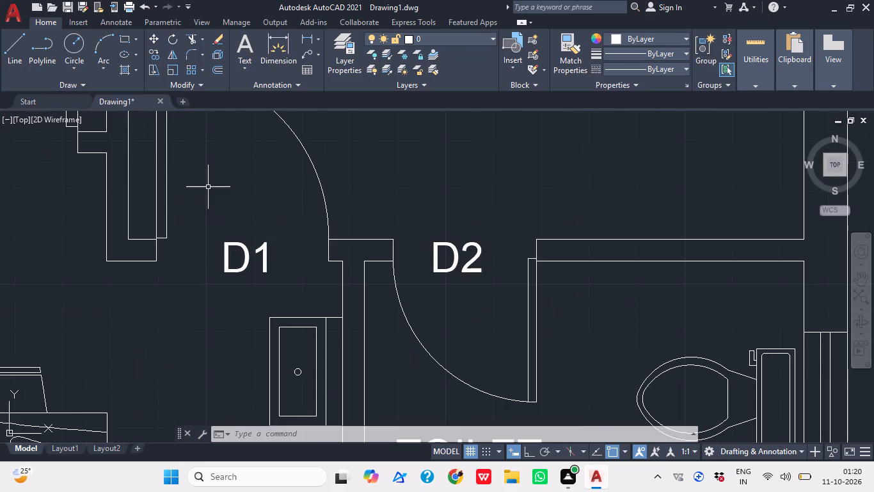
click(208, 187)
click(281, 217)
scroll(282, 217, down, 1)
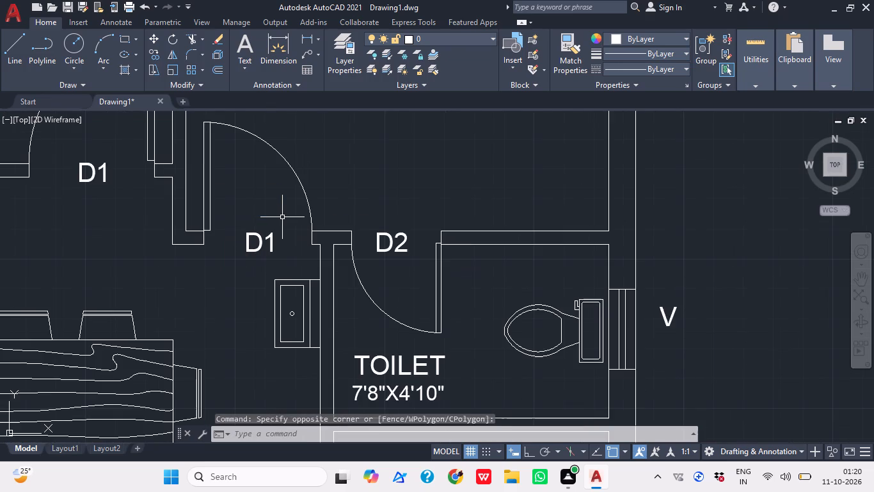
click(227, 195)
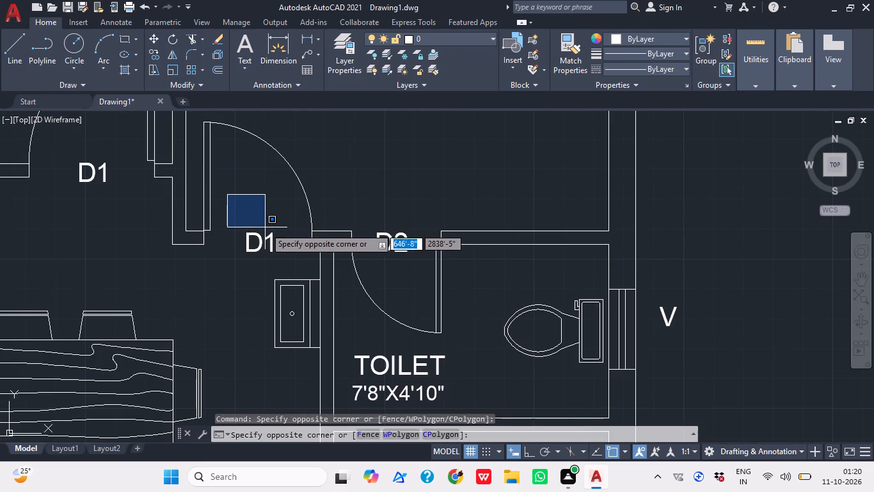
click(284, 222)
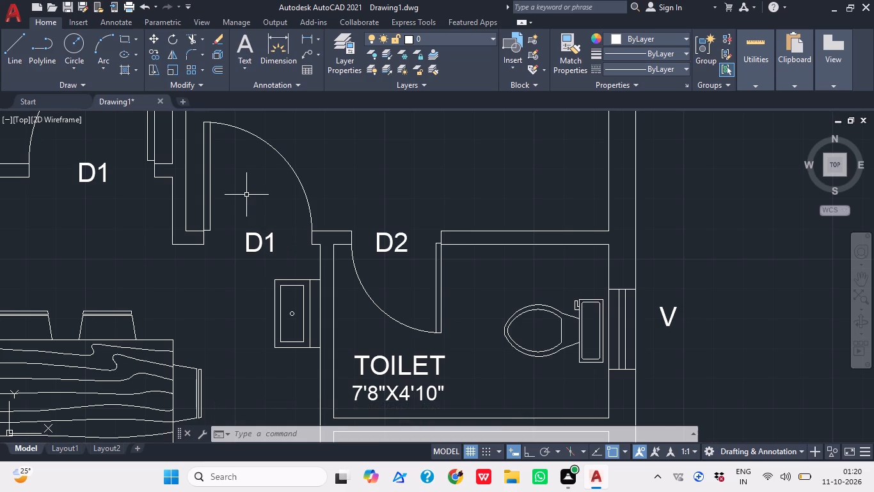
scroll(242, 193, up, 1)
click(213, 169)
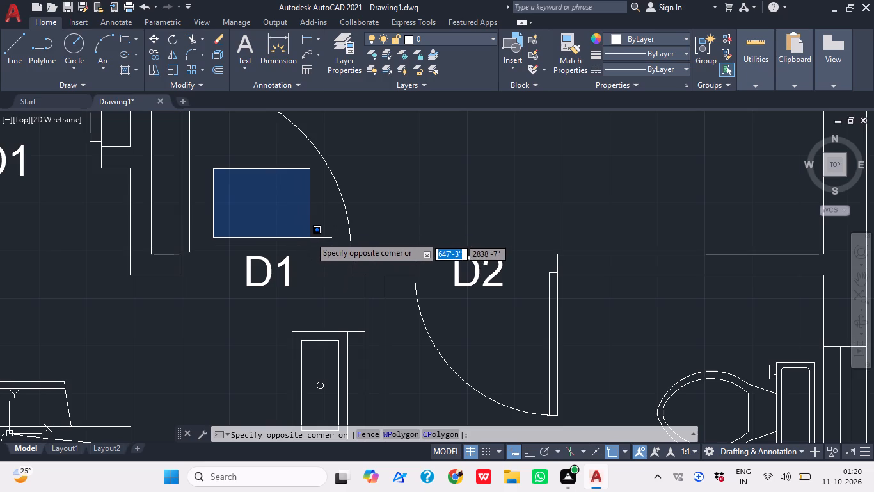
middle_drag(287, 220, 287, 231)
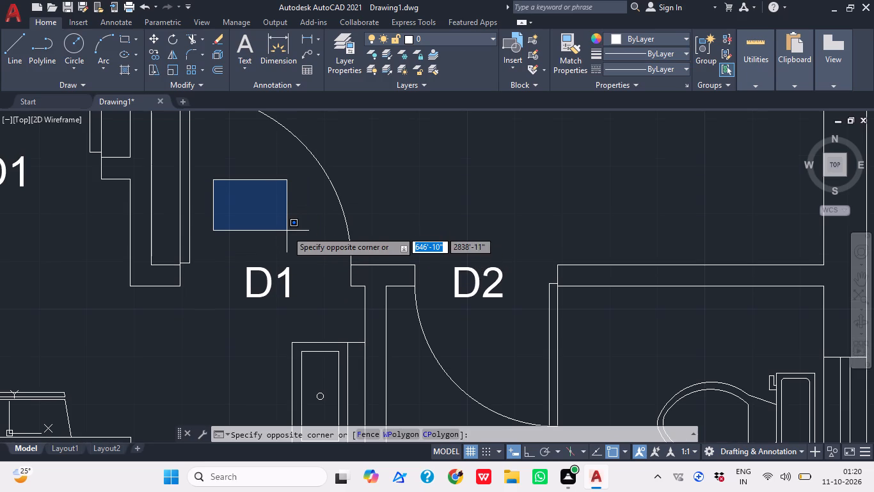
click(291, 212)
scroll(293, 212, down, 2)
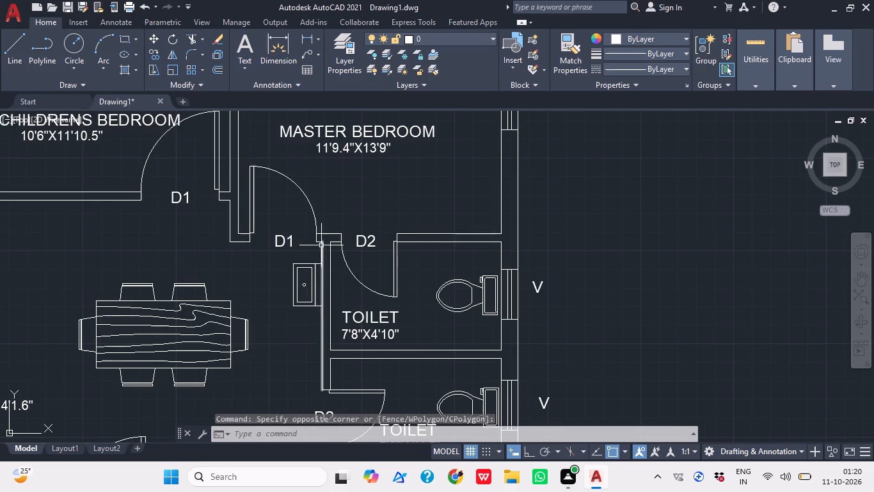
scroll(278, 227, up, 1)
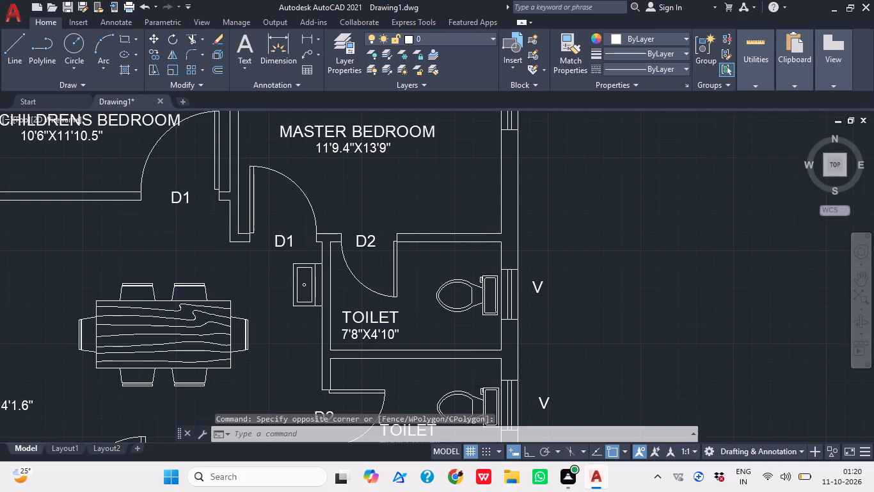
click(256, 194)
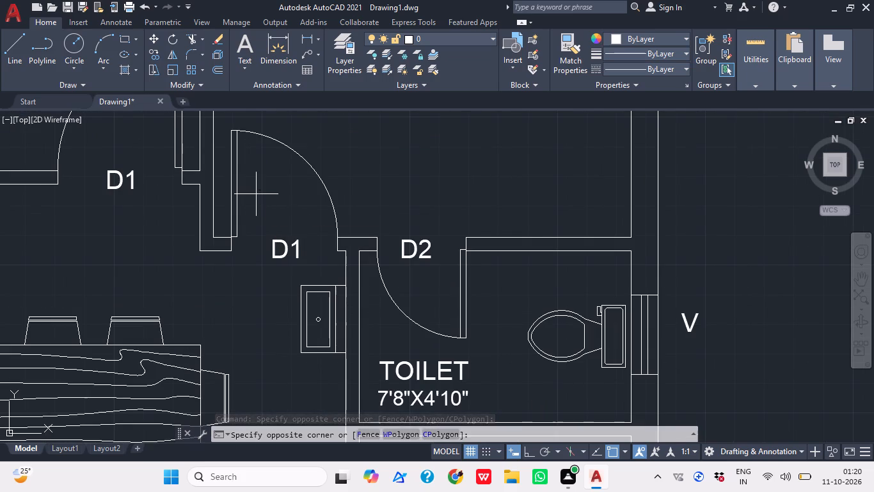
click(315, 220)
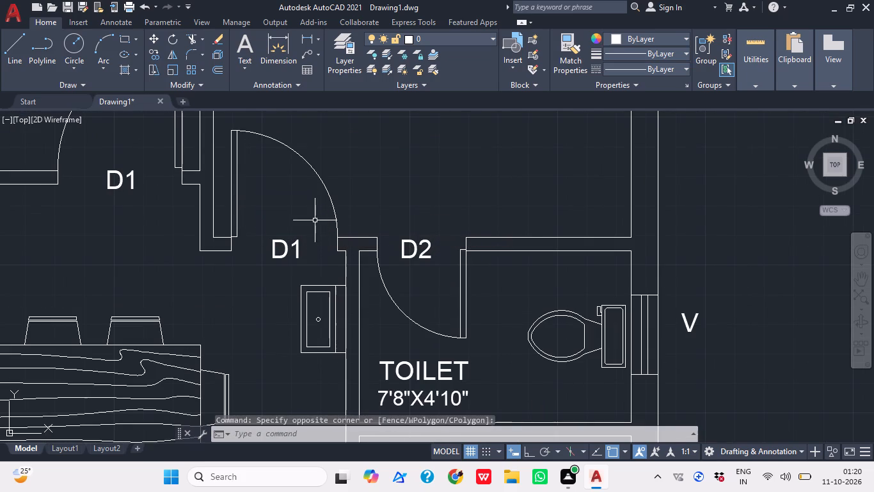
scroll(345, 220, down, 2)
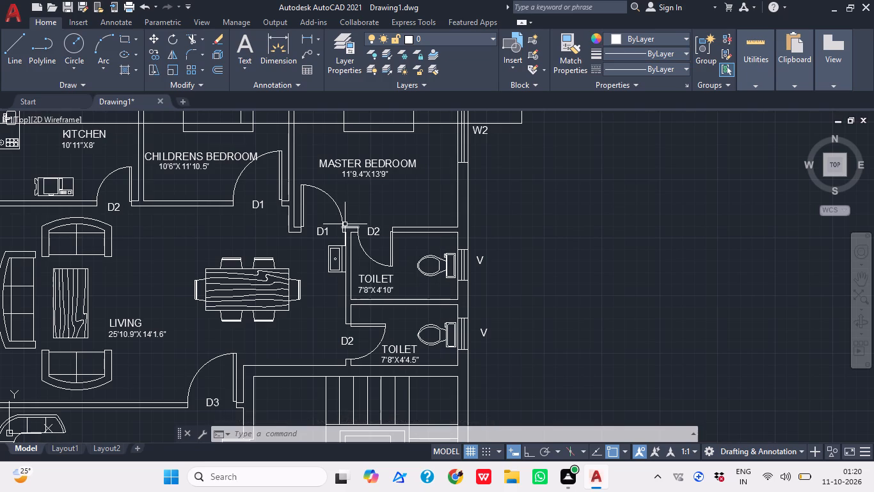
Inspect the floor plan's room labels and the section arrow over the children's bedroom bed.
middle_drag(390, 204, 388, 226)
scroll(388, 219, down, 1)
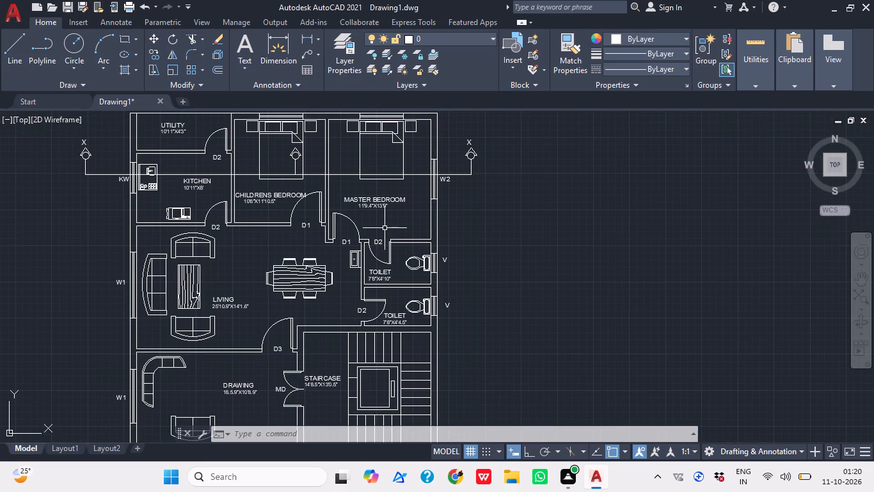
middle_drag(283, 229, 308, 259)
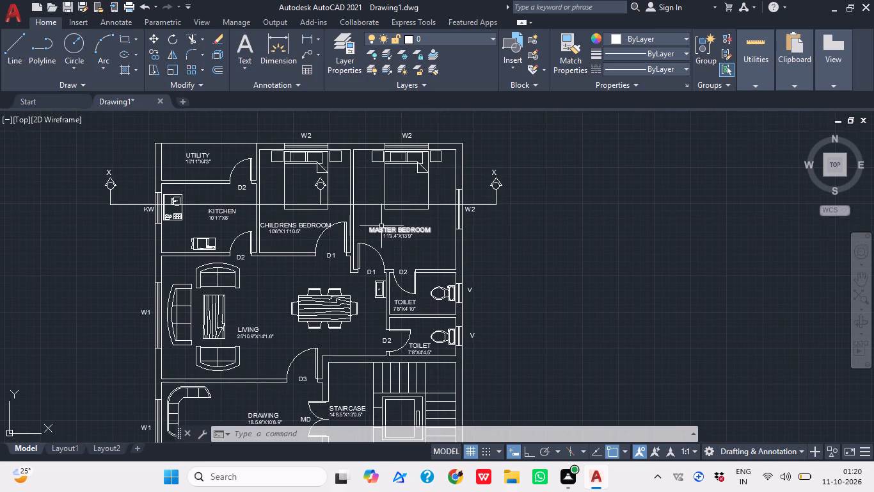
middle_drag(277, 204, 284, 215)
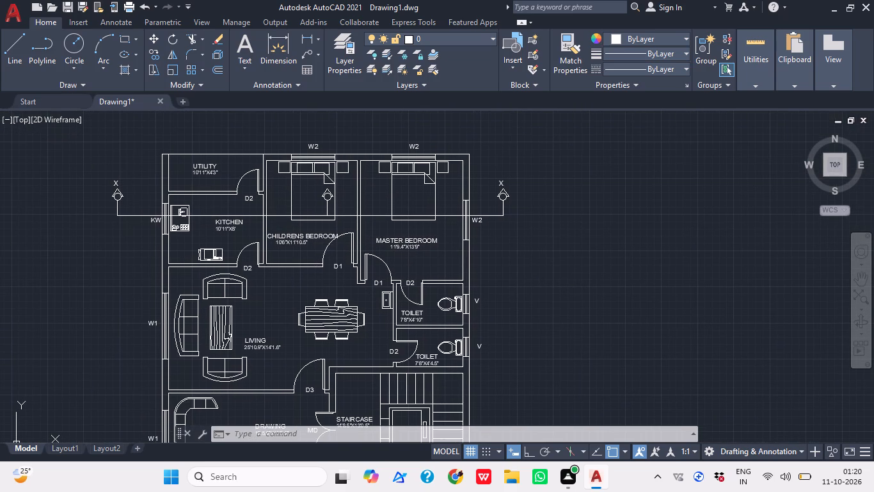
scroll(303, 224, up, 3)
middle_drag(296, 210, 296, 222)
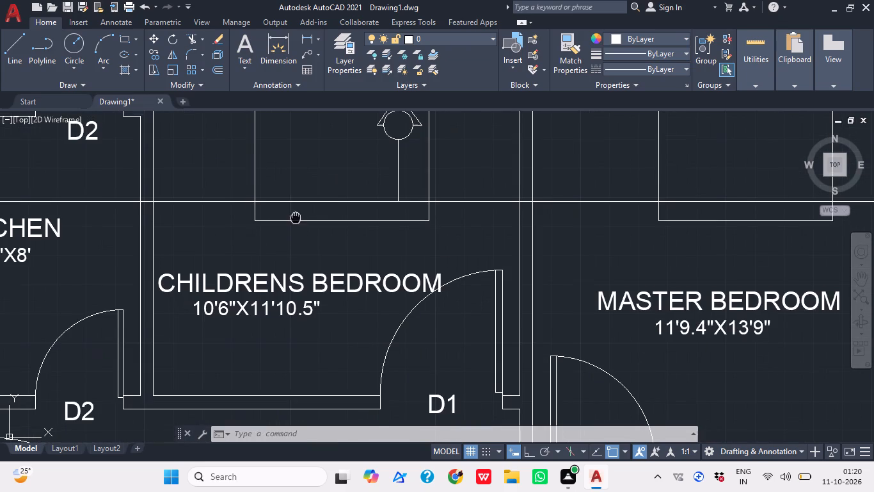
middle_drag(296, 222, 296, 228)
middle_drag(342, 213, 315, 270)
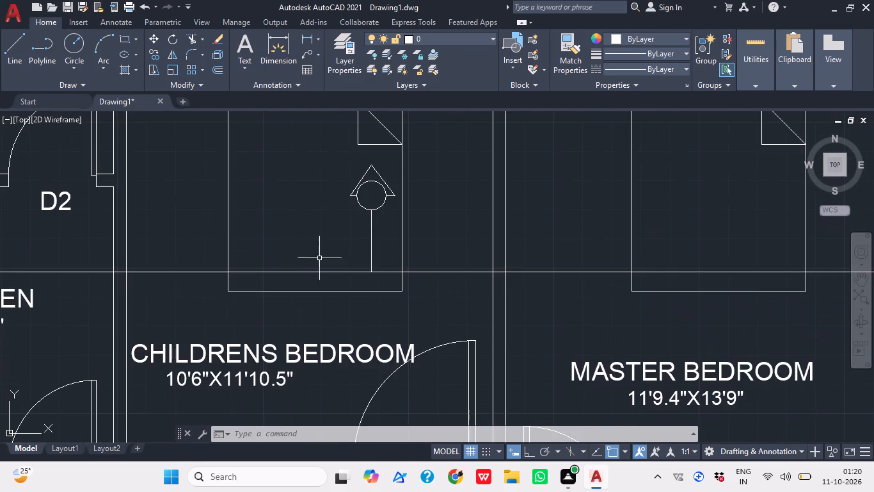
Delete the stray section arrow over the children's bedroom bed, including its circle, stem and two leftover short line pieces.
scroll(379, 227, up, 1)
click(384, 218)
click(342, 148)
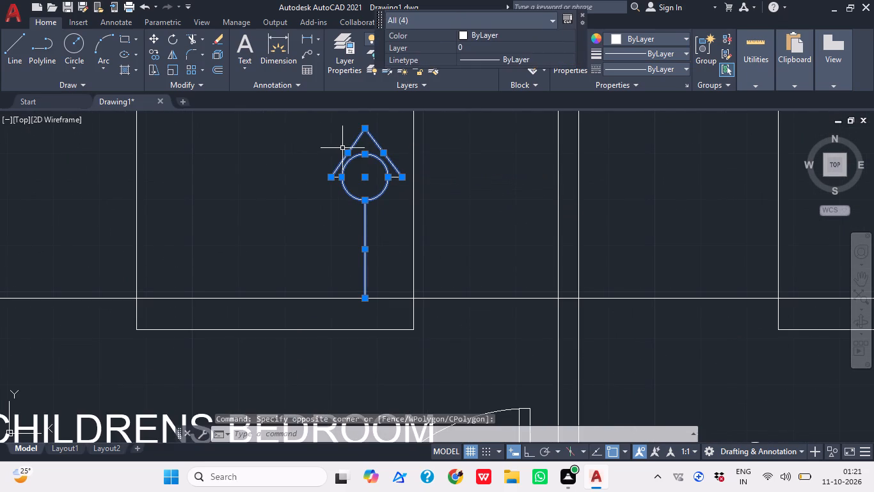
key(Delete)
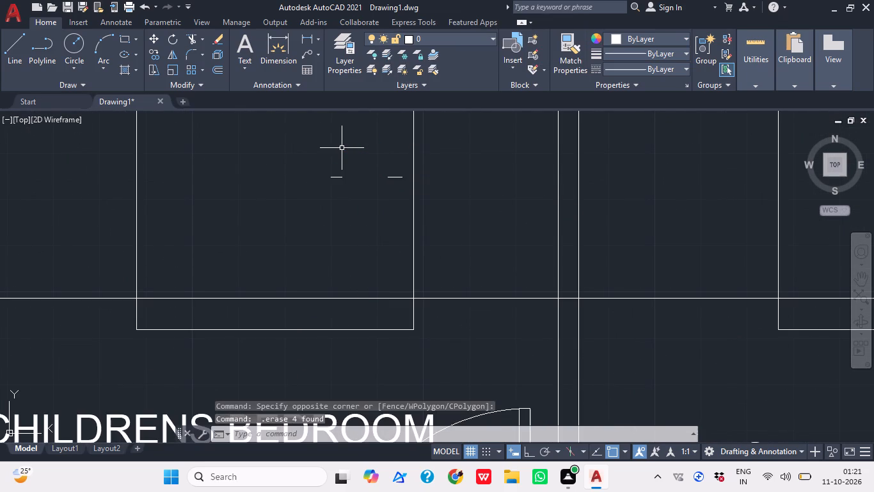
scroll(422, 167, up, 1)
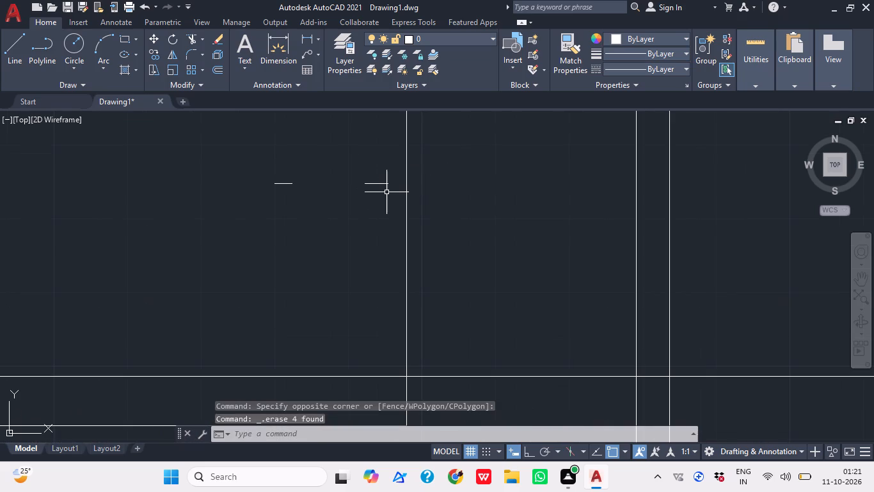
click(386, 192)
click(260, 175)
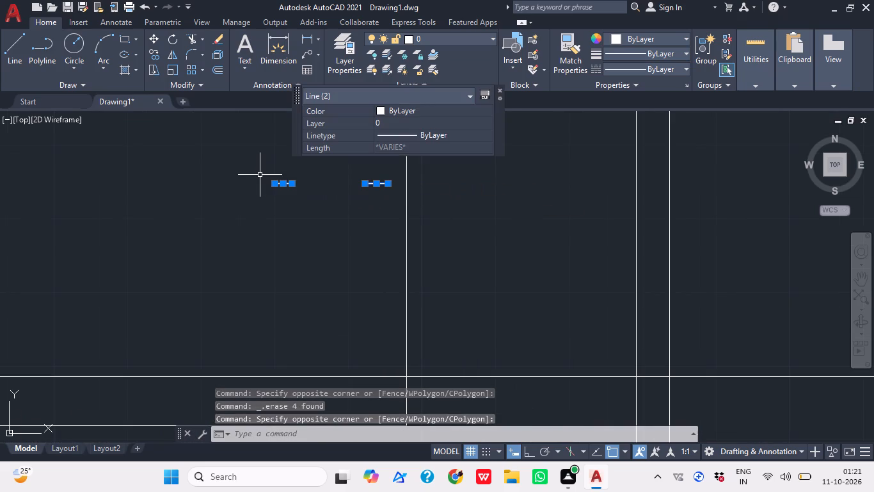
key(Delete)
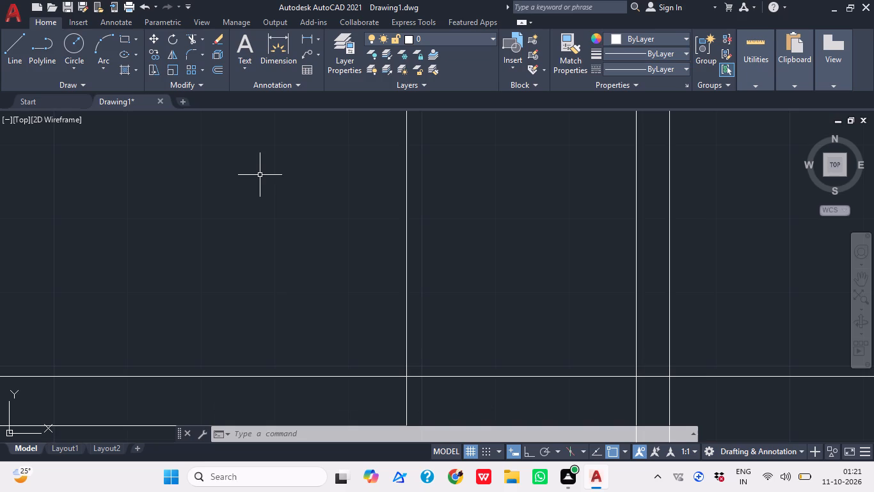
Review the whole floor plan from the utility down to the staircase, checking its tags, room labels and X section markers.
scroll(578, 245, down, 2)
middle_drag(538, 250, 521, 284)
scroll(534, 265, down, 1)
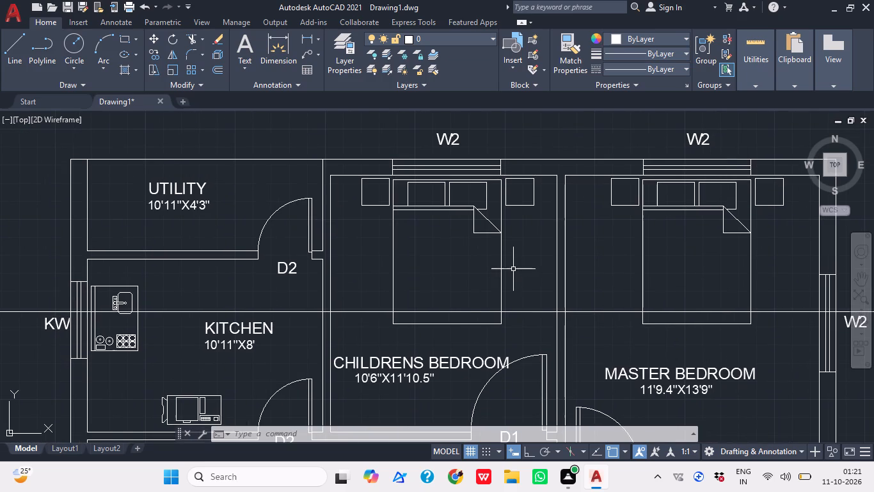
scroll(445, 301, down, 2)
middle_drag(442, 303, 383, 313)
middle_drag(397, 348, 355, 283)
middle_drag(418, 359, 385, 315)
middle_drag(395, 335, 395, 263)
middle_drag(396, 295, 404, 279)
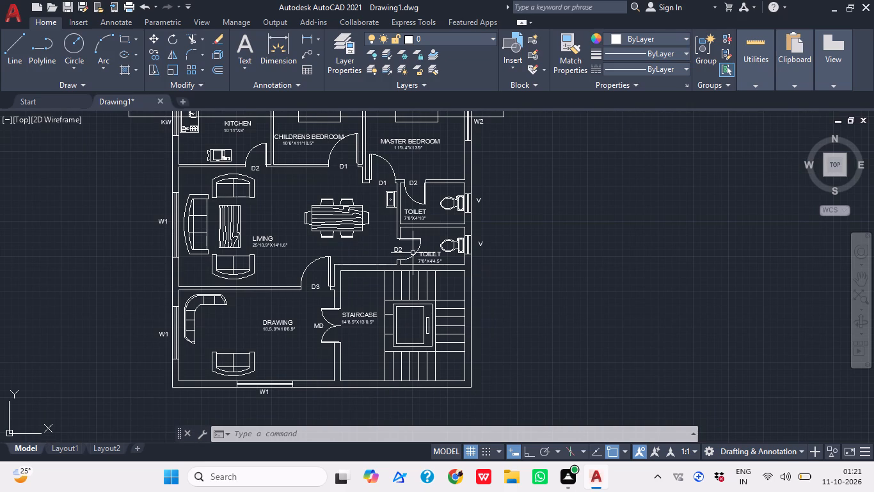
middle_drag(415, 243, 408, 286)
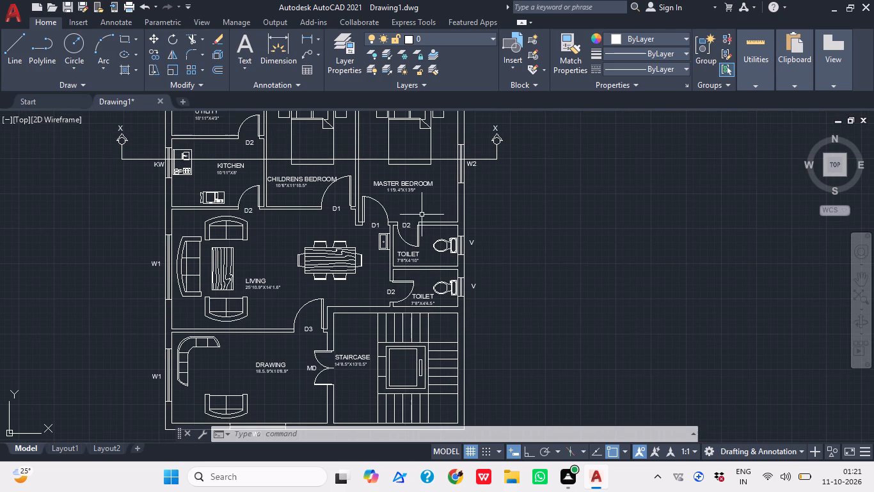
middle_drag(441, 224, 418, 260)
scroll(322, 174, up, 1)
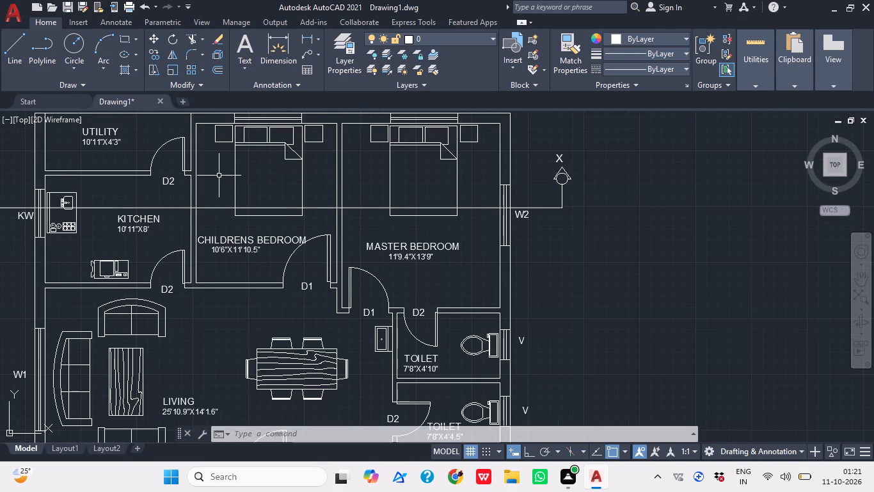
middle_drag(222, 184, 232, 199)
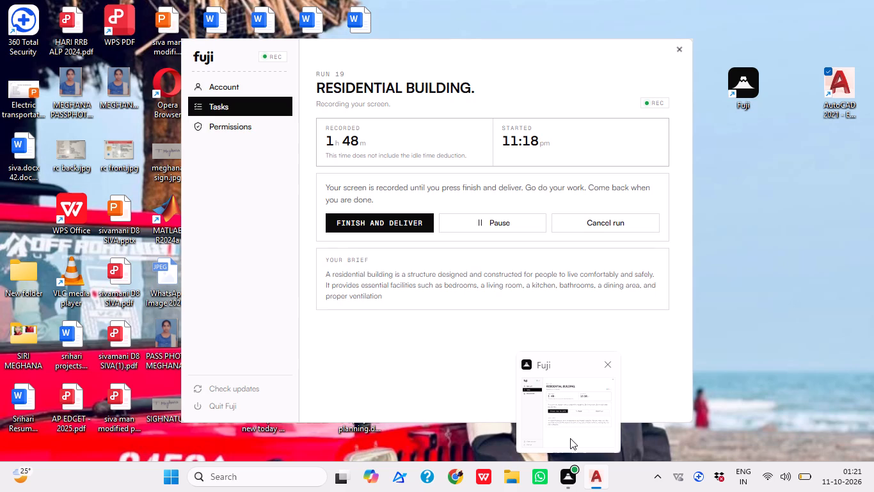
middle_drag(452, 193, 463, 177)
scroll(426, 219, down, 1)
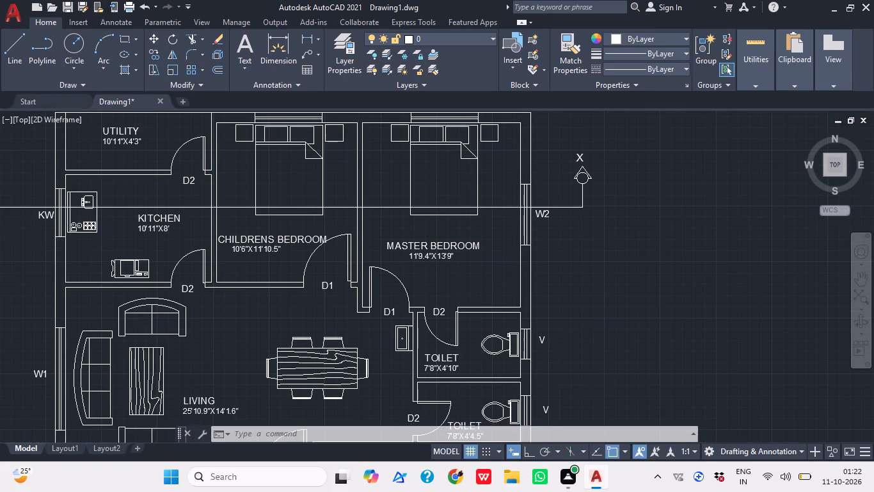
Copy the entire floor plan with its section markers about 55' horizontally to the right, using its bottom-right outer corner and Ortho.
middle_drag(430, 252, 361, 213)
scroll(361, 215, down, 2)
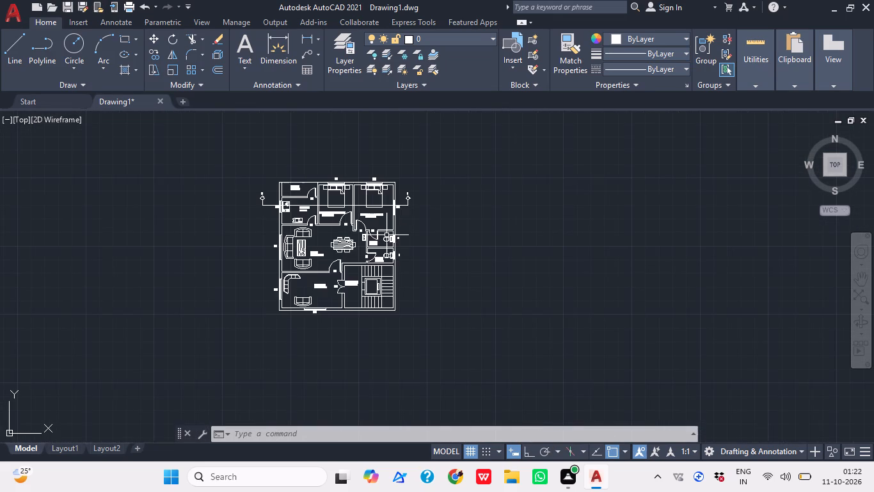
middle_drag(388, 238, 390, 249)
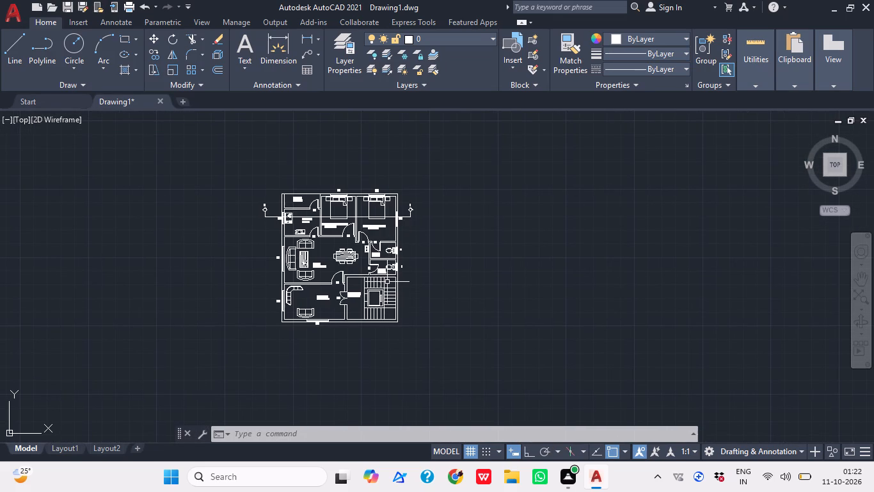
drag(463, 371, 462, 365)
click(199, 152)
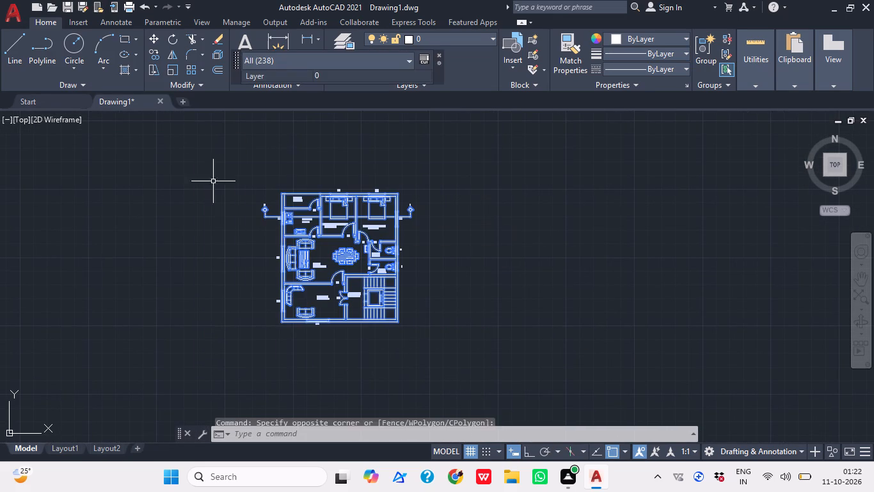
key(c)
key(o)
key(space)
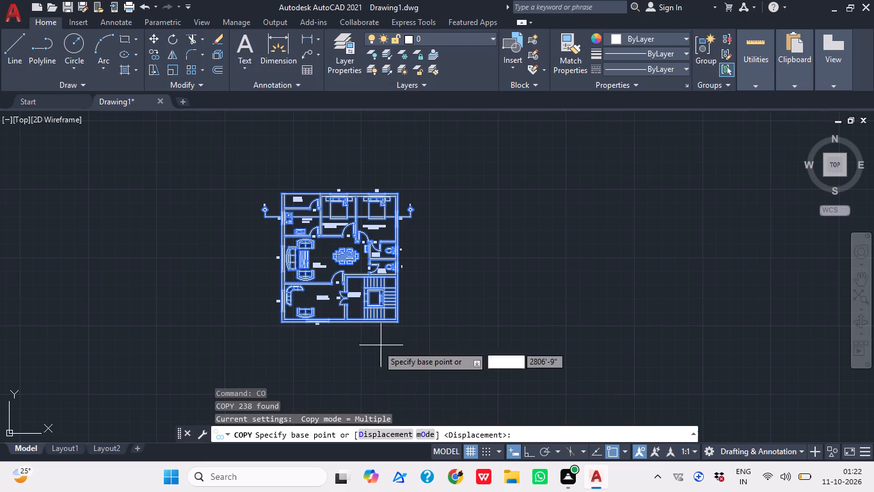
middle_drag(380, 337, 340, 310)
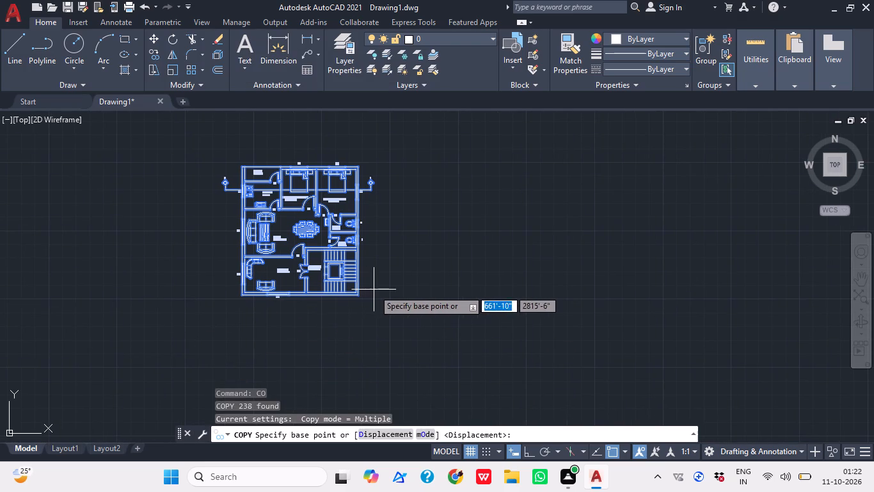
scroll(373, 291, up, 2)
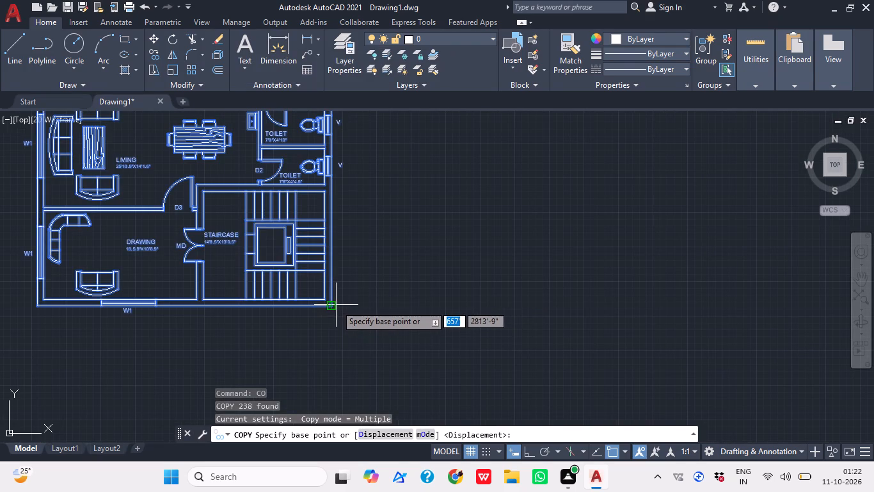
click(336, 305)
scroll(393, 301, down, 3)
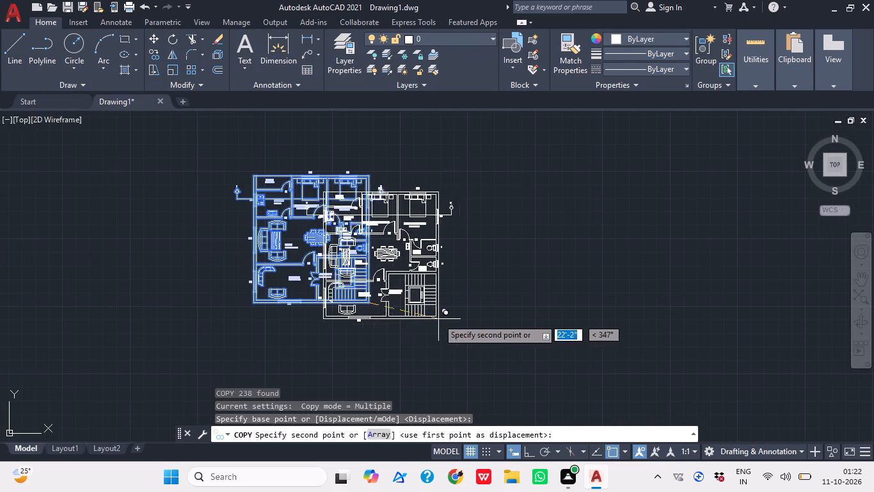
middle_drag(527, 300, 449, 302)
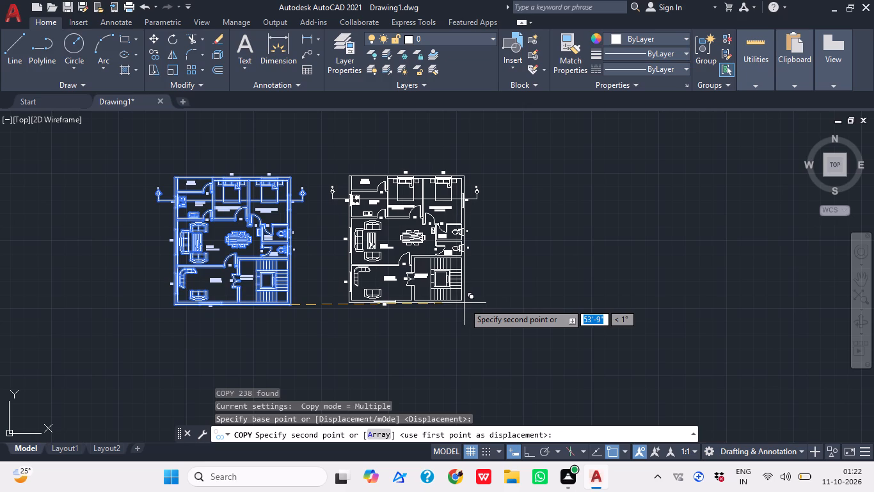
scroll(457, 303, up, 1)
scroll(444, 312, down, 2)
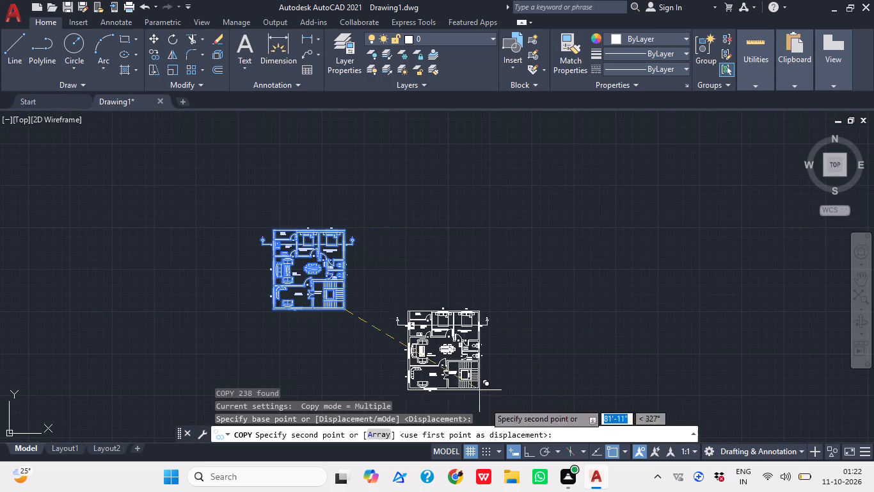
drag(532, 447, 530, 440)
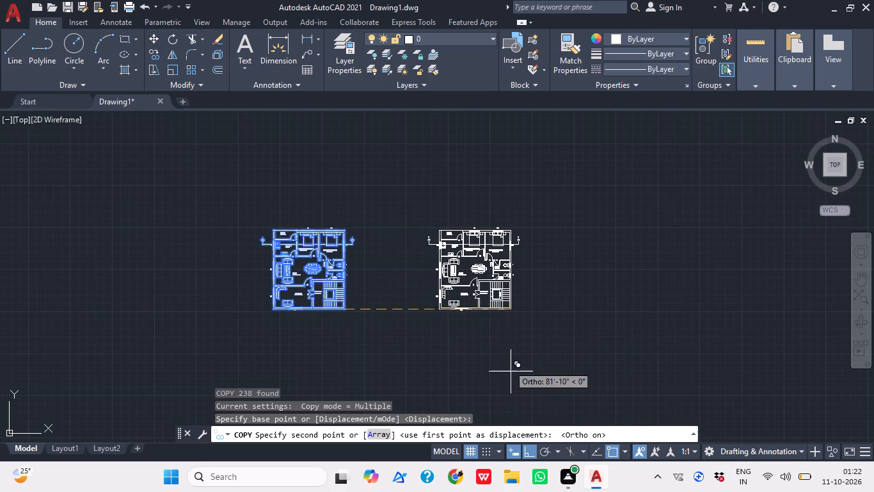
scroll(447, 352, up, 1)
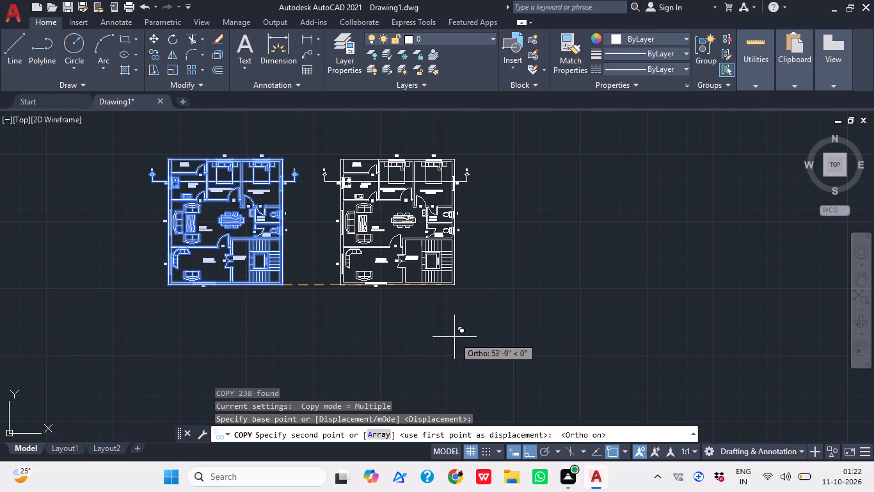
click(459, 337)
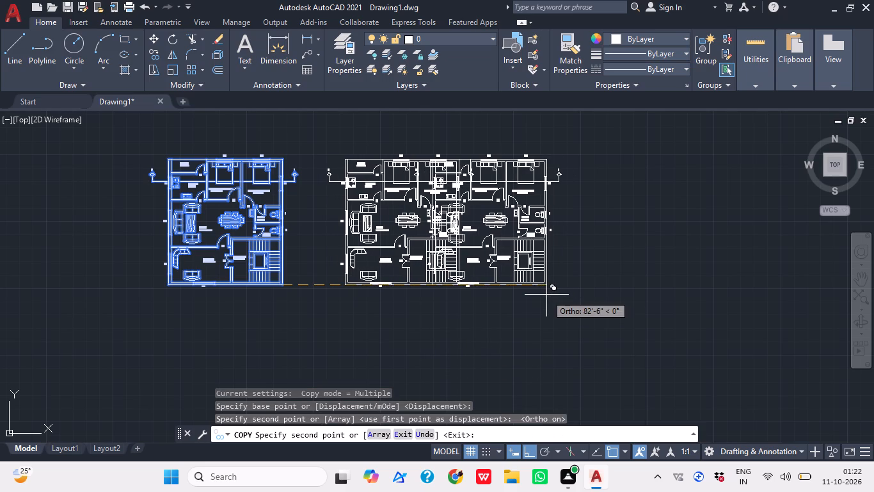
key(Escape)
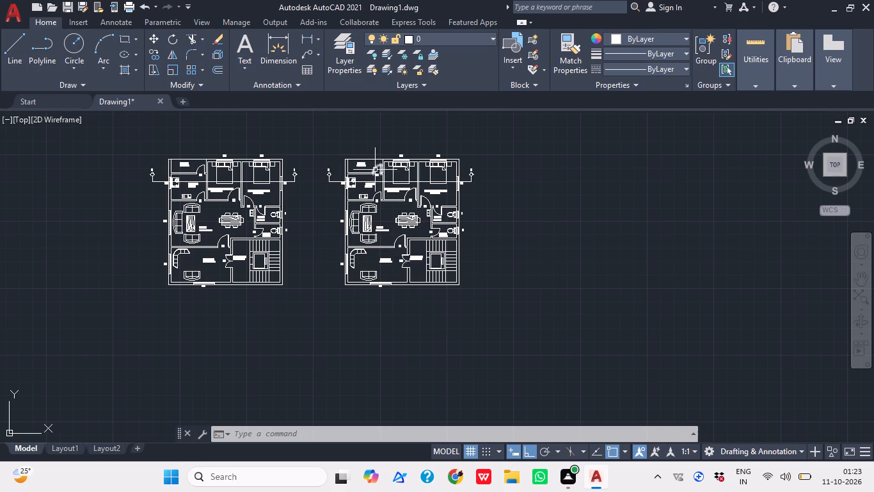
Examine the copied floor plan's living room, dining area, toilets, bedrooms and kitchen, including their furniture, labels and door tags.
middle_drag(372, 170, 353, 193)
scroll(347, 196, up, 2)
middle_drag(337, 204, 328, 185)
scroll(328, 185, up, 1)
middle_drag(359, 227, 319, 208)
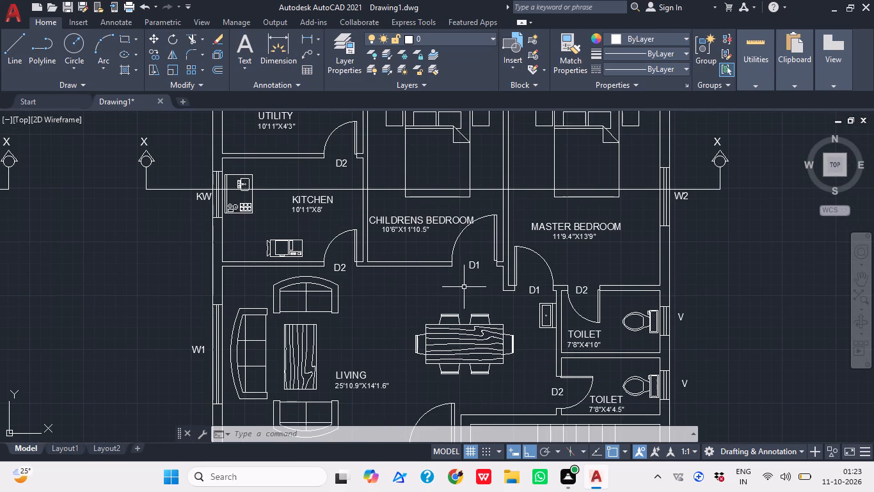
scroll(463, 283, down, 1)
middle_drag(463, 283, 441, 273)
middle_drag(432, 268, 399, 230)
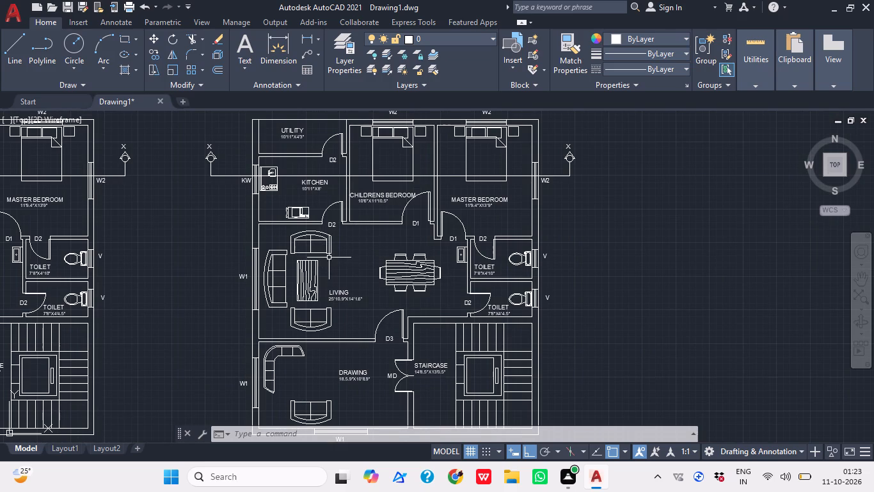
middle_drag(333, 270, 317, 250)
scroll(321, 264, up, 1)
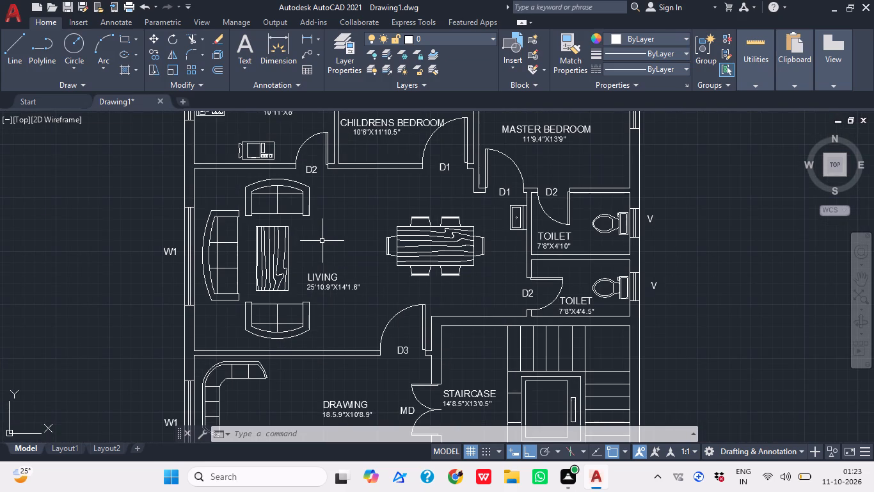
middle_drag(324, 238, 292, 234)
scroll(287, 233, up, 1)
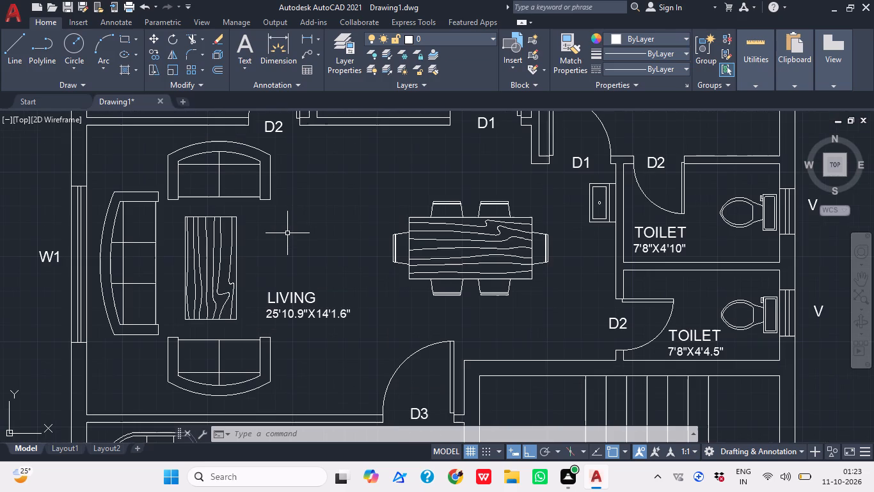
scroll(287, 233, down, 1)
middle_drag(287, 233, 273, 233)
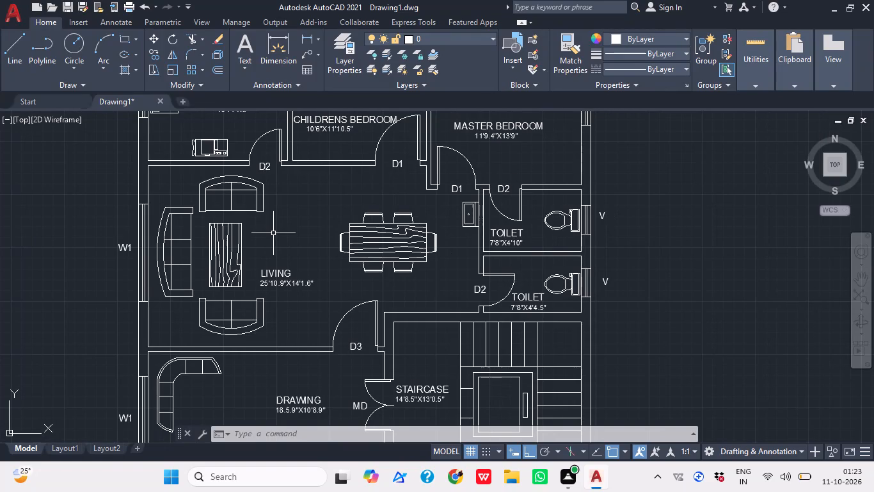
middle_drag(273, 242, 267, 266)
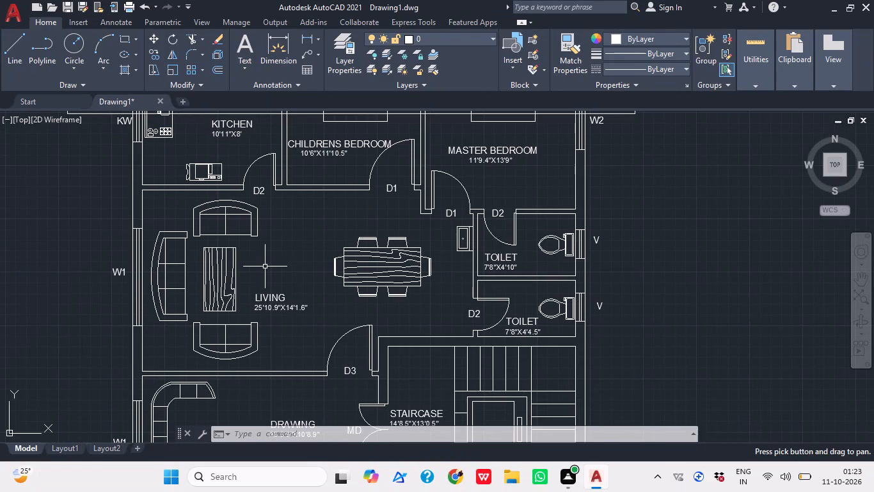
scroll(255, 260, up, 1)
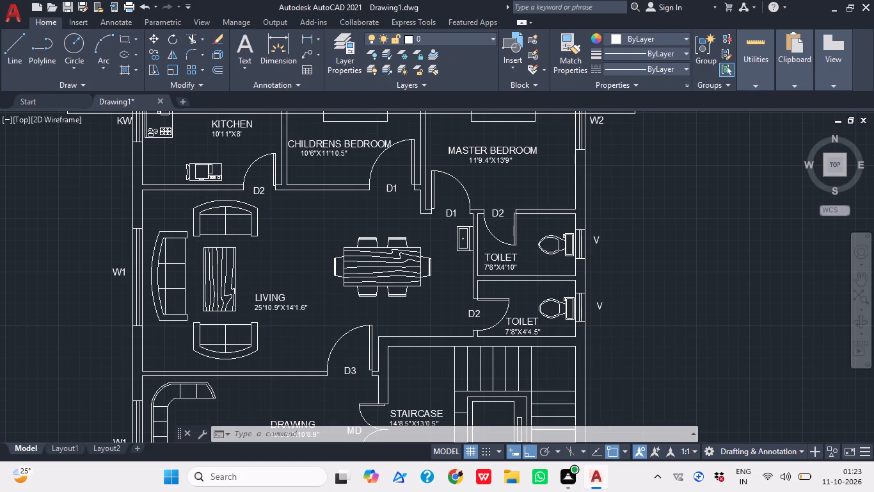
middle_drag(277, 262, 254, 295)
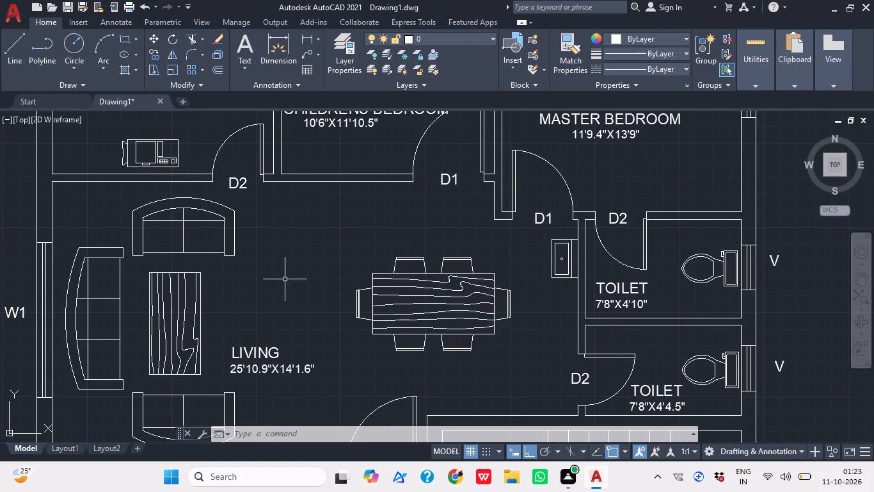
middle_drag(287, 277, 233, 276)
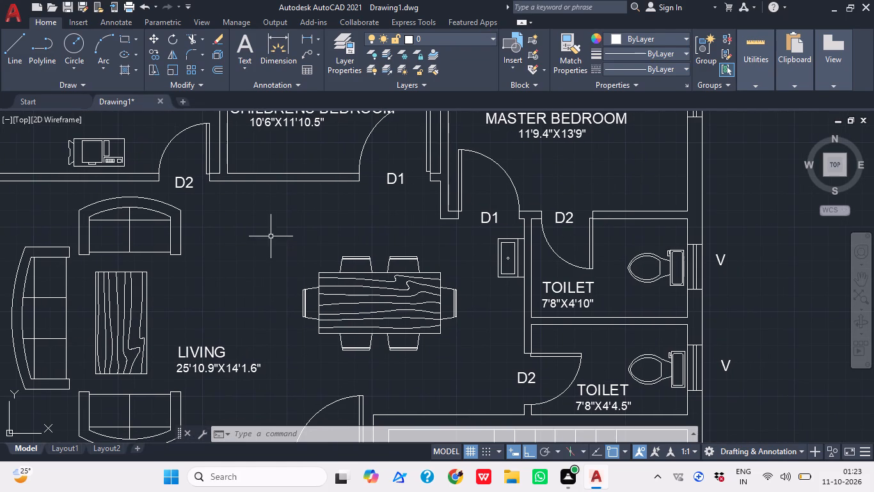
middle_drag(285, 256, 324, 202)
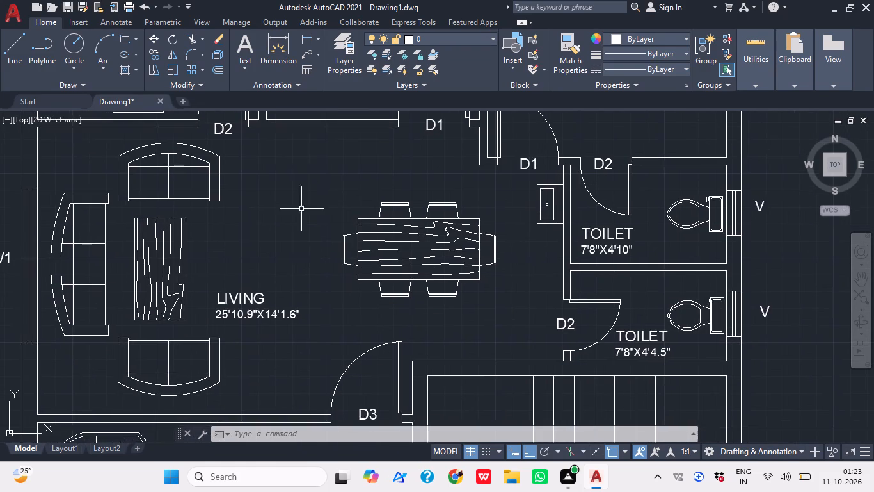
middle_drag(278, 225, 258, 264)
scroll(253, 254, down, 1)
middle_drag(241, 261, 232, 274)
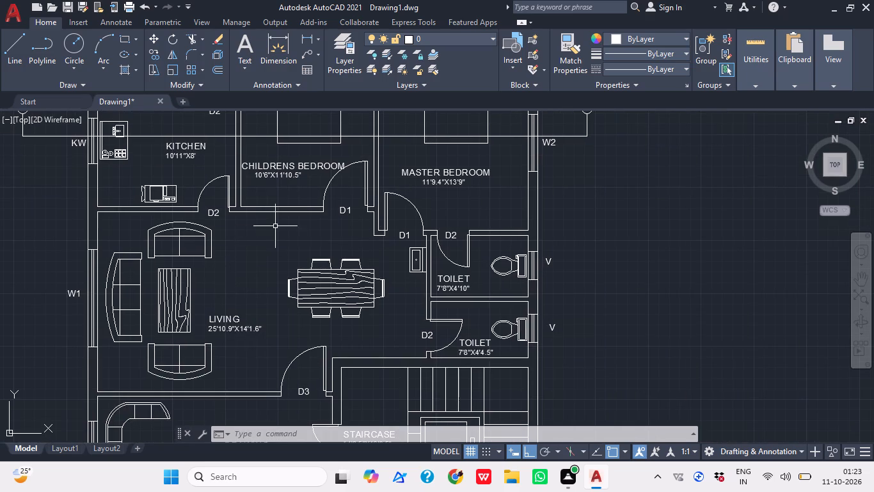
Examine the copied plan's kitchen, children's bedroom and master bedroom, including the X section line crossing the beds and window tags.
middle_drag(283, 263, 215, 304)
middle_drag(302, 238, 263, 284)
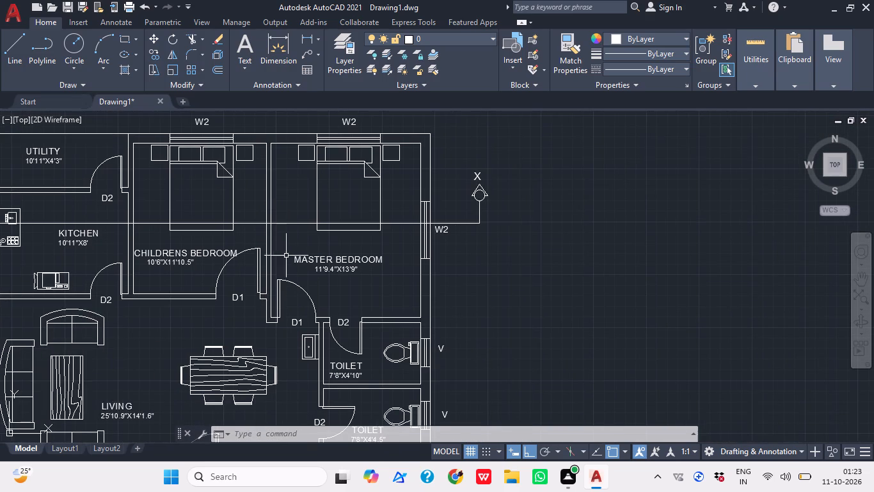
middle_drag(390, 258, 370, 270)
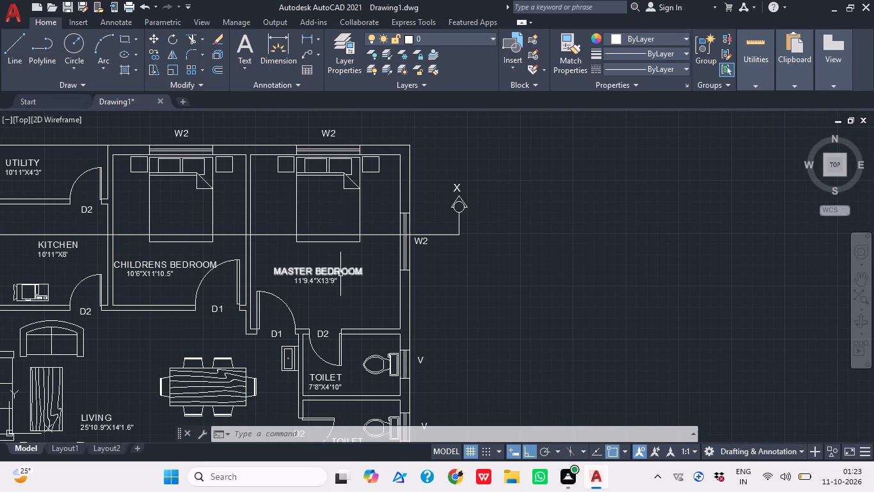
middle_drag(320, 292, 355, 272)
middle_drag(250, 267, 253, 271)
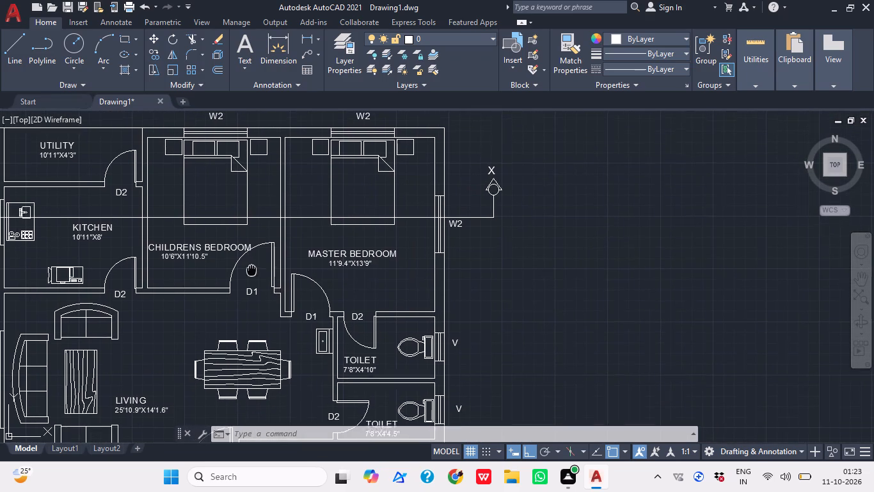
middle_drag(253, 271, 318, 268)
scroll(135, 200, up, 1)
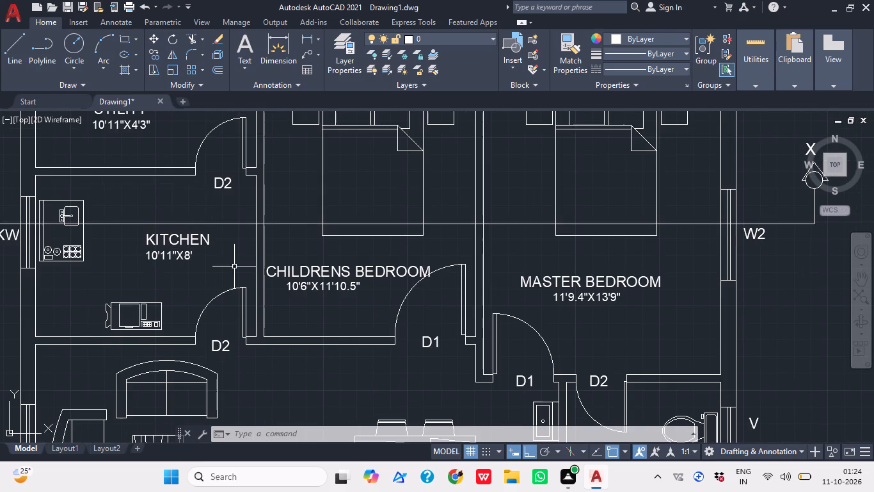
middle_drag(378, 275, 292, 247)
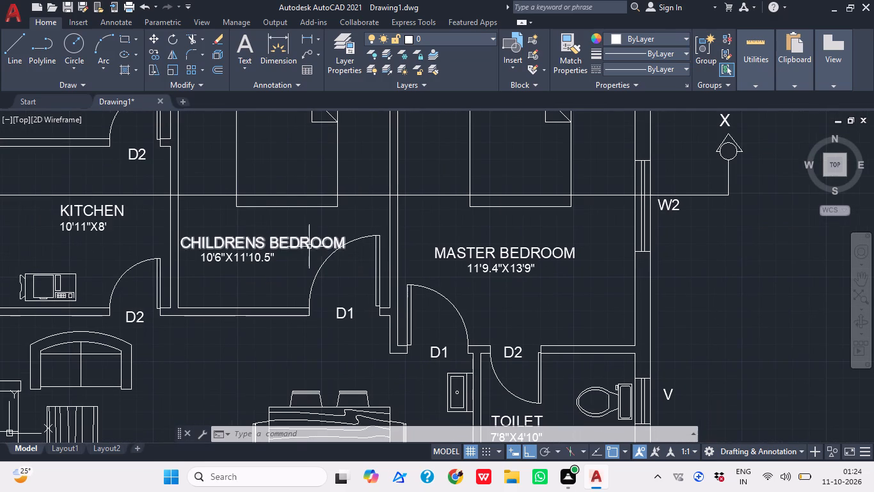
middle_drag(600, 249, 512, 219)
scroll(513, 224, down, 1)
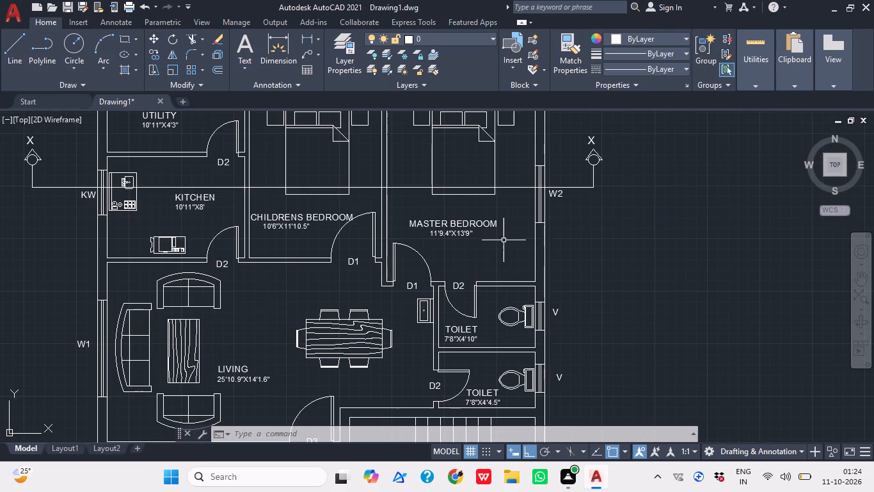
scroll(452, 211, up, 1)
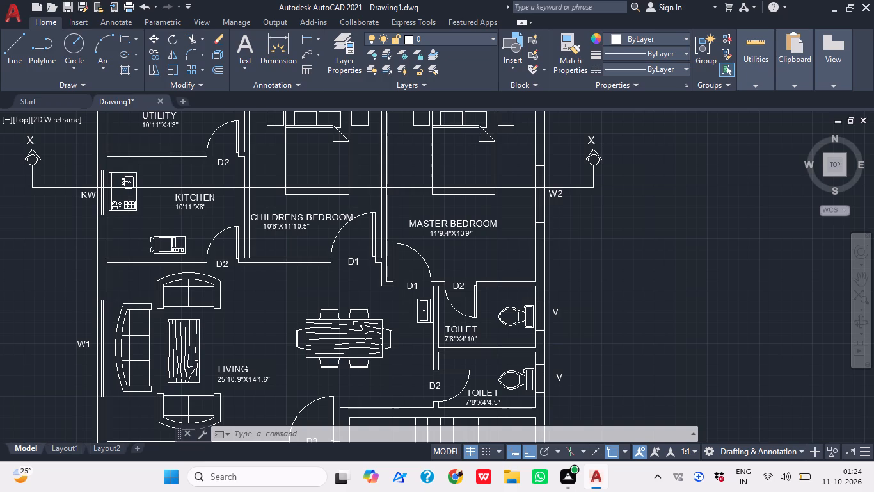
middle_drag(573, 261, 578, 278)
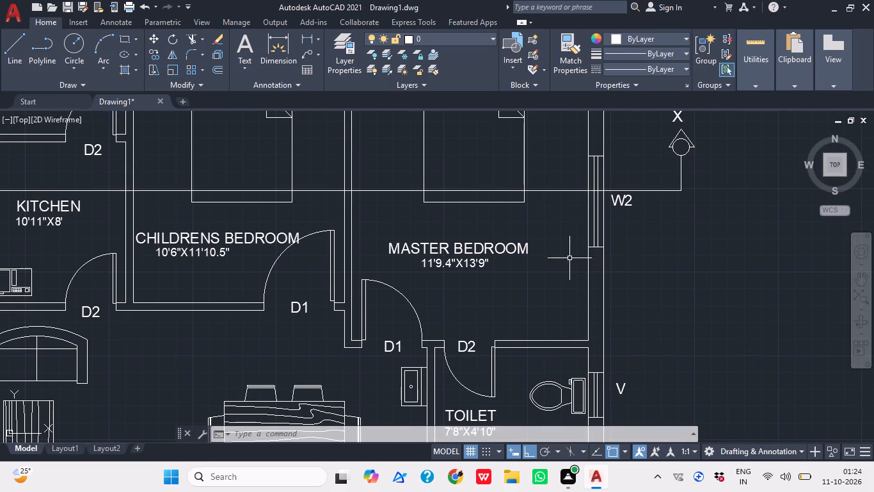
middle_drag(533, 259, 532, 295)
scroll(454, 223, up, 2)
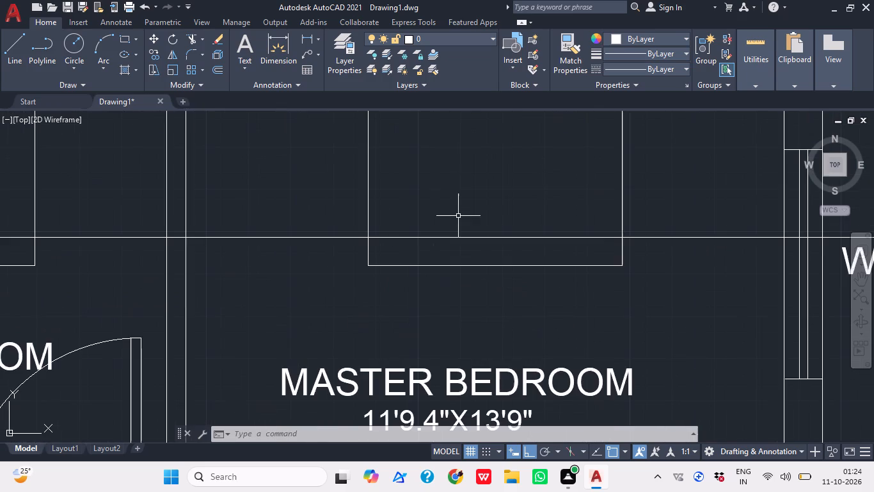
middle_drag(462, 223, 436, 222)
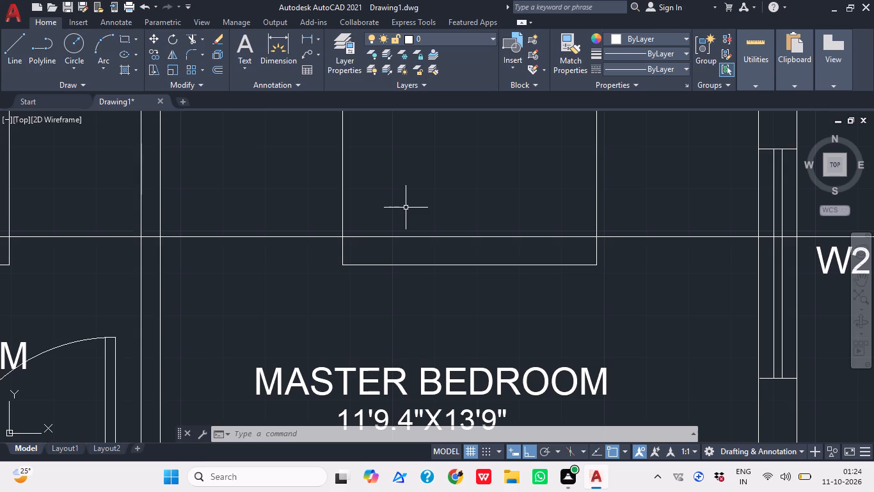
scroll(411, 222, down, 1)
scroll(496, 212, down, 1)
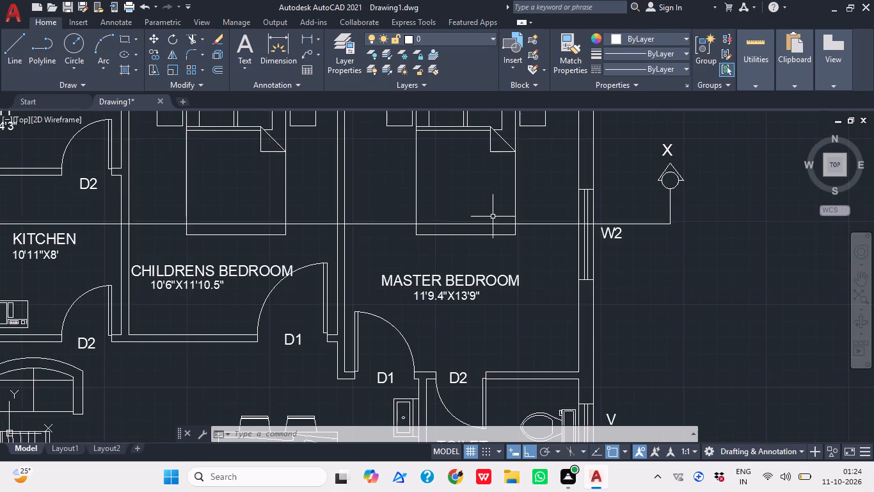
middle_drag(497, 275, 466, 313)
middle_drag(444, 241, 439, 279)
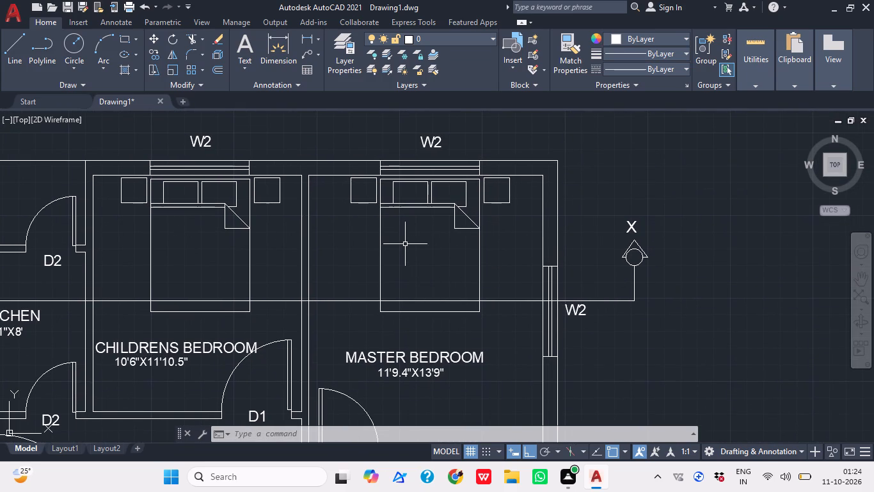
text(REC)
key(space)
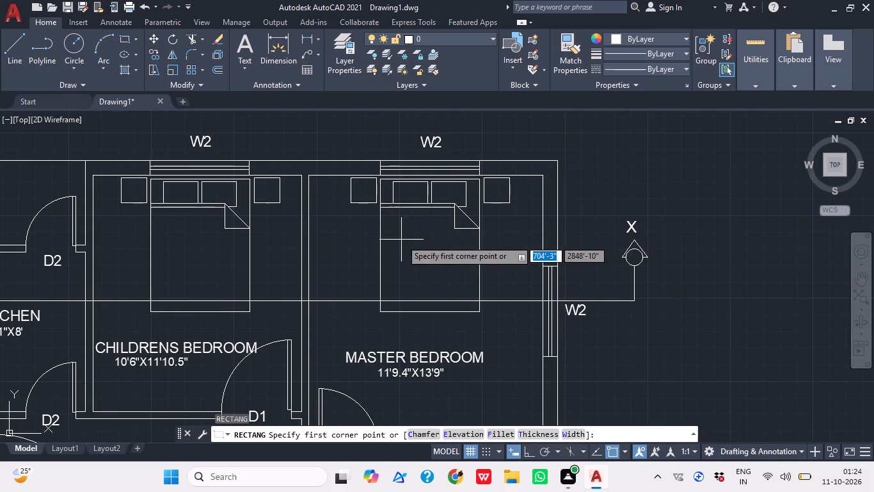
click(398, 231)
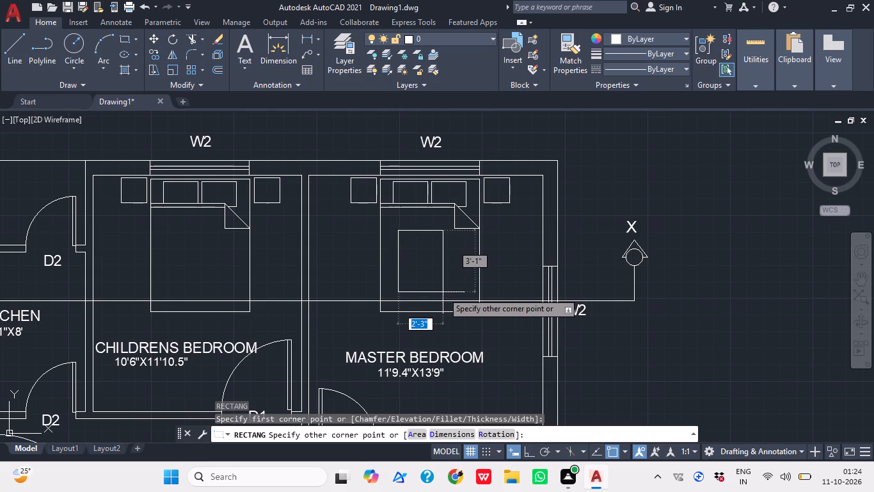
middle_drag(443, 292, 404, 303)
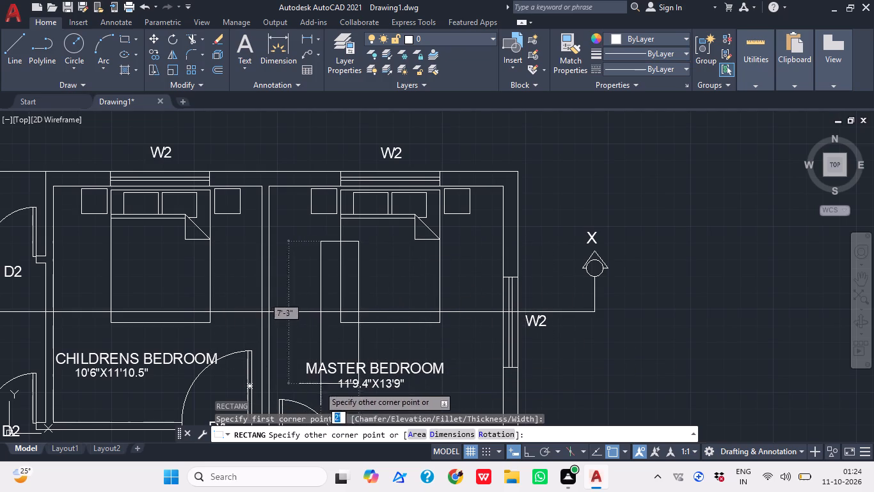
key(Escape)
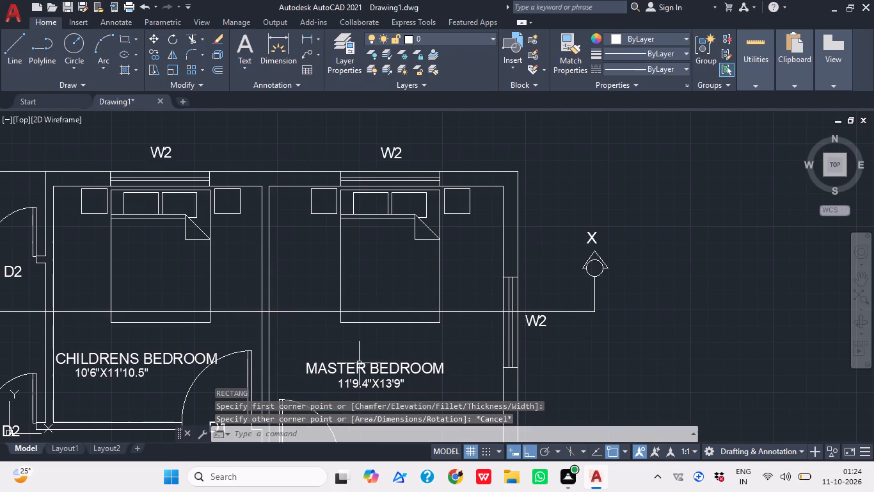
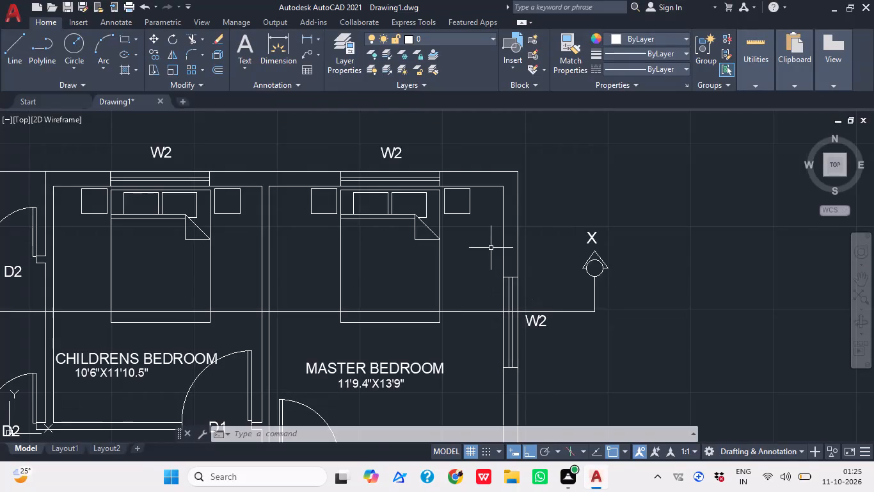
Examine the plan's bedrooms, kitchen and utility with their W2 window tags and the X section line.
middle_drag(417, 252, 433, 266)
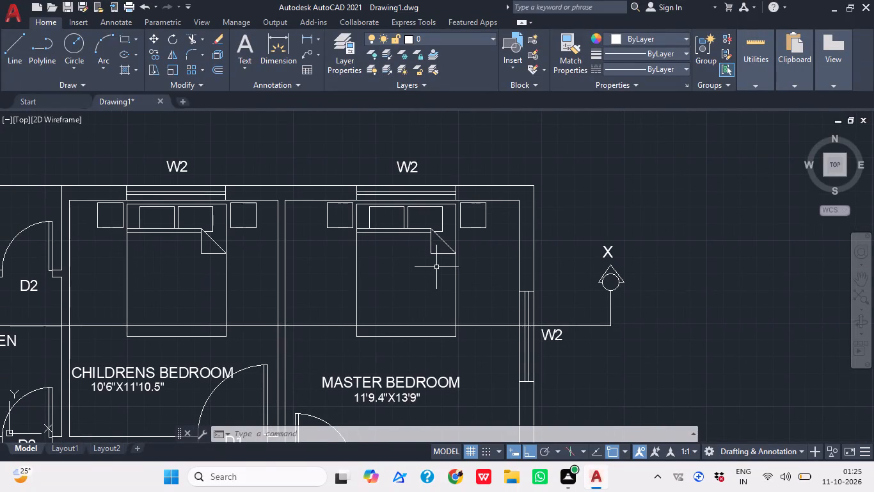
middle_drag(413, 283, 450, 293)
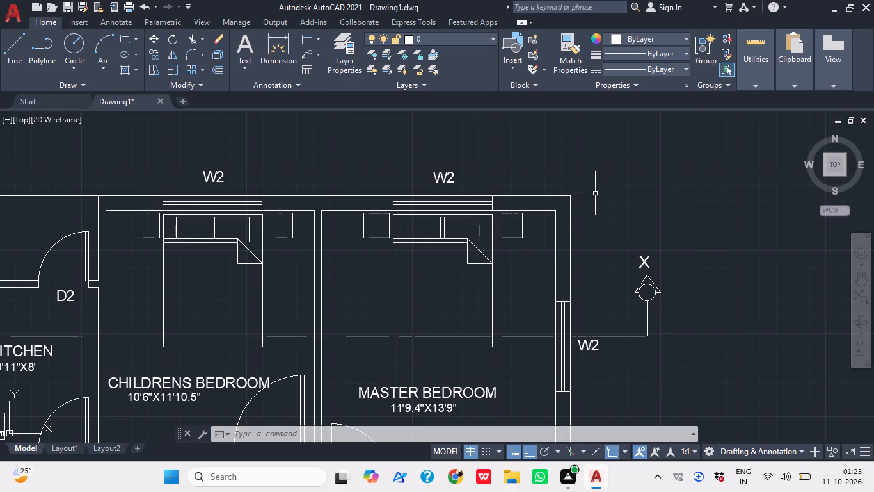
middle_drag(619, 211, 560, 188)
scroll(552, 193, down, 1)
middle_drag(552, 206, 552, 225)
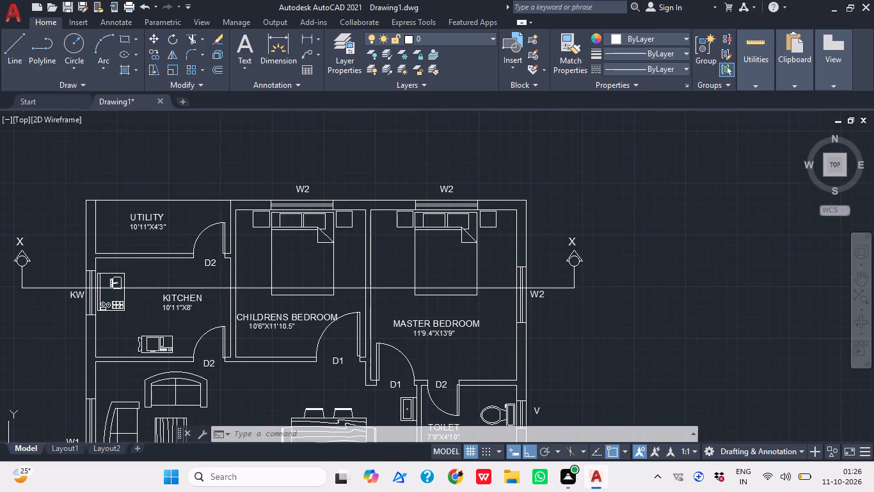
middle_click(550, 244)
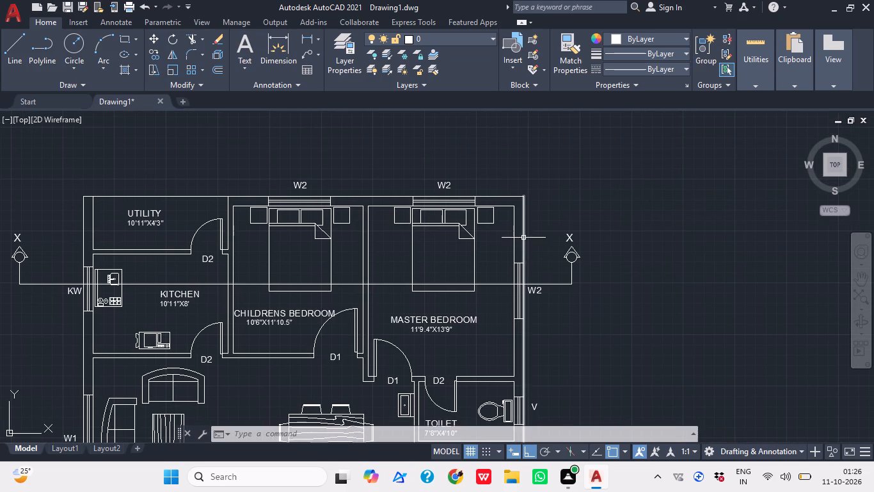
middle_drag(519, 243, 550, 261)
middle_drag(451, 270, 499, 283)
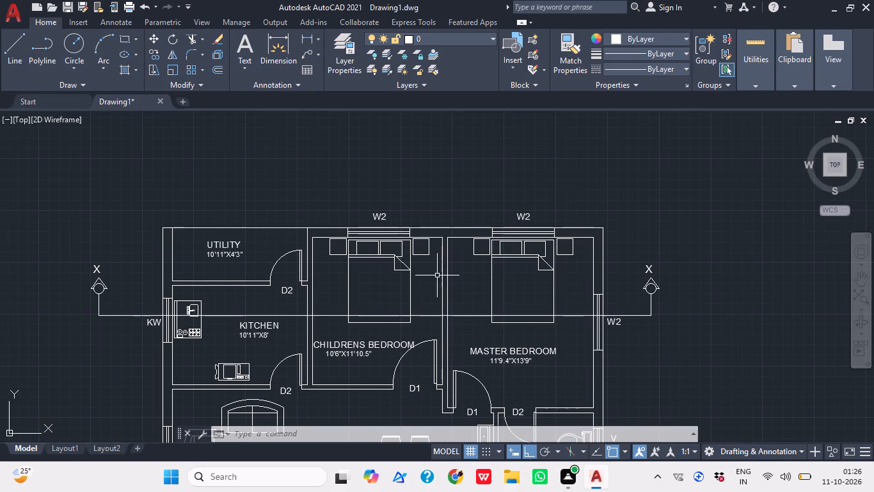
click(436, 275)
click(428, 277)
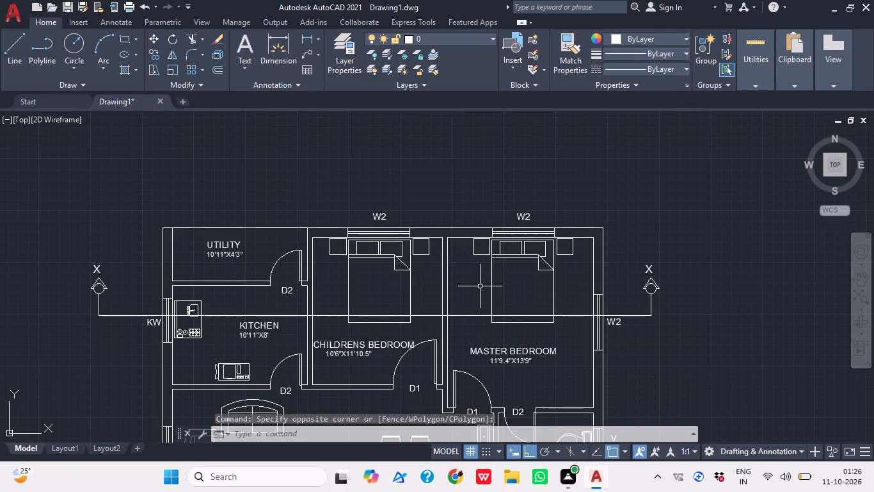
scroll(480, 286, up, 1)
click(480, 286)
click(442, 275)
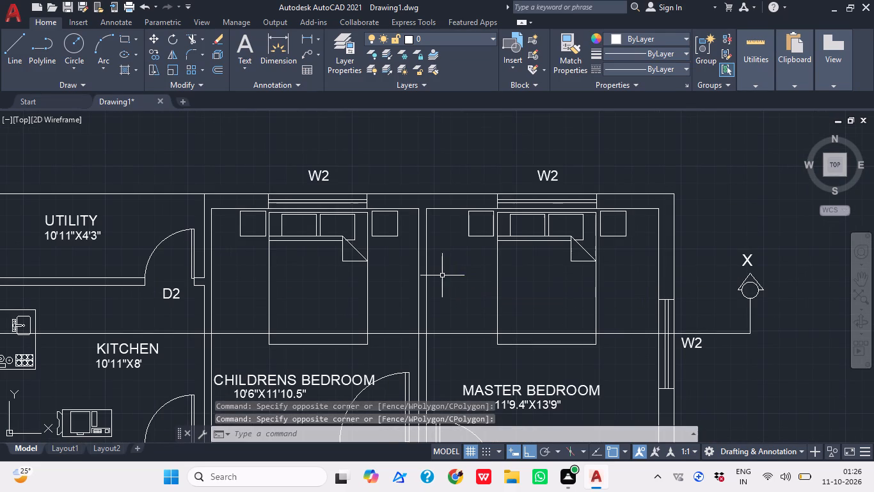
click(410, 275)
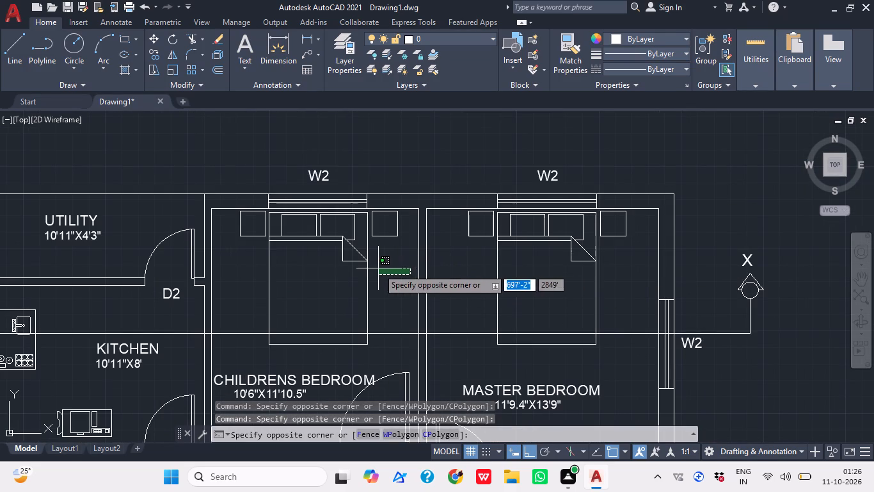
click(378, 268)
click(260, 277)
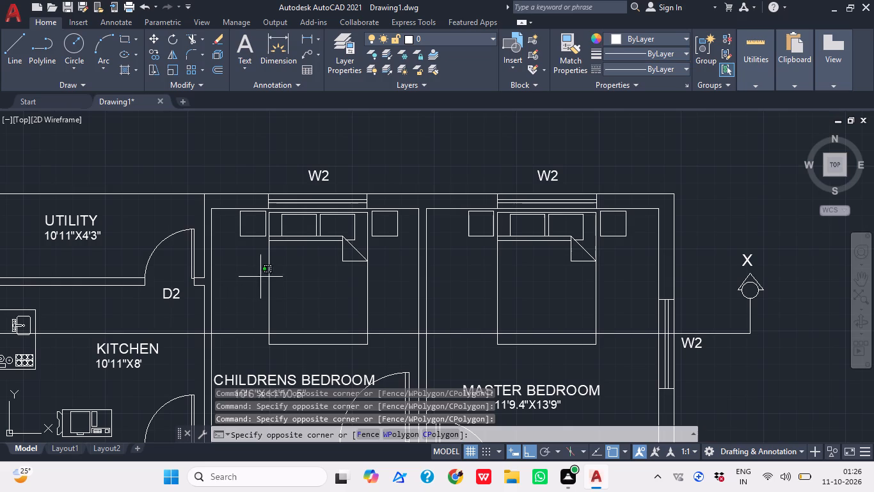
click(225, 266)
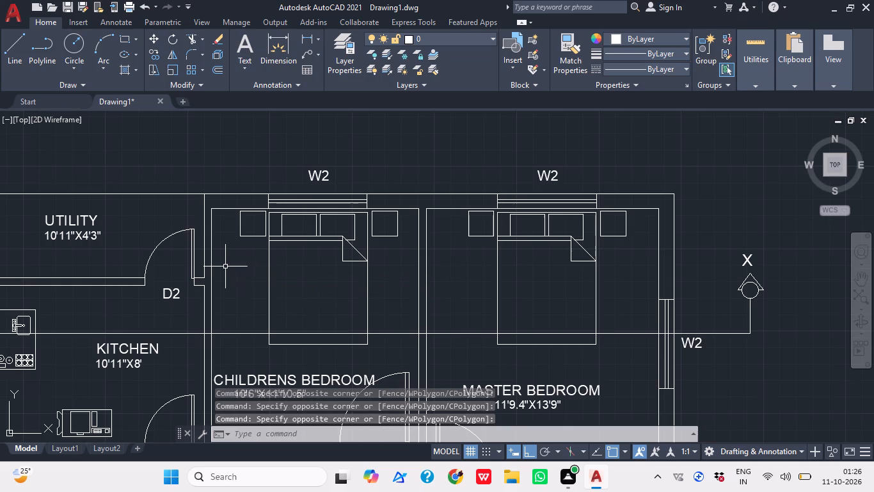
Inspect the children's and master bedrooms, including the beds, side tables, W2 windows and the section line crossing them.
scroll(548, 325, down, 1)
middle_drag(557, 318, 486, 280)
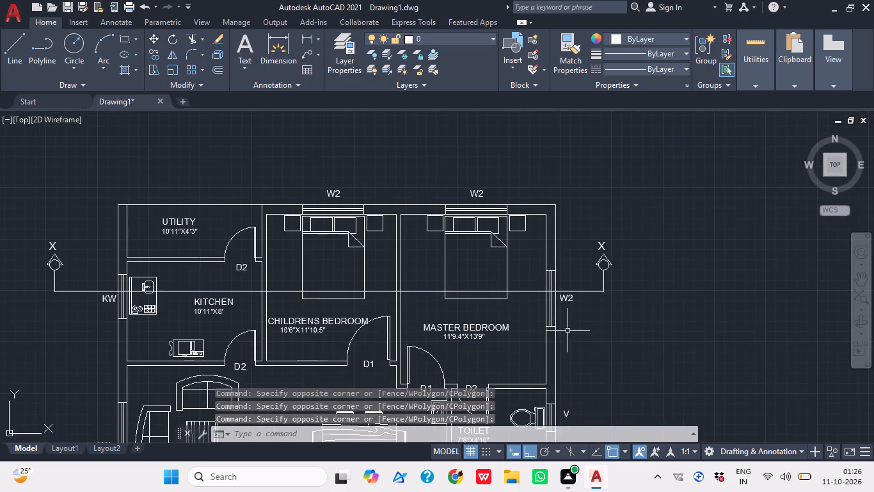
middle_drag(584, 336, 541, 300)
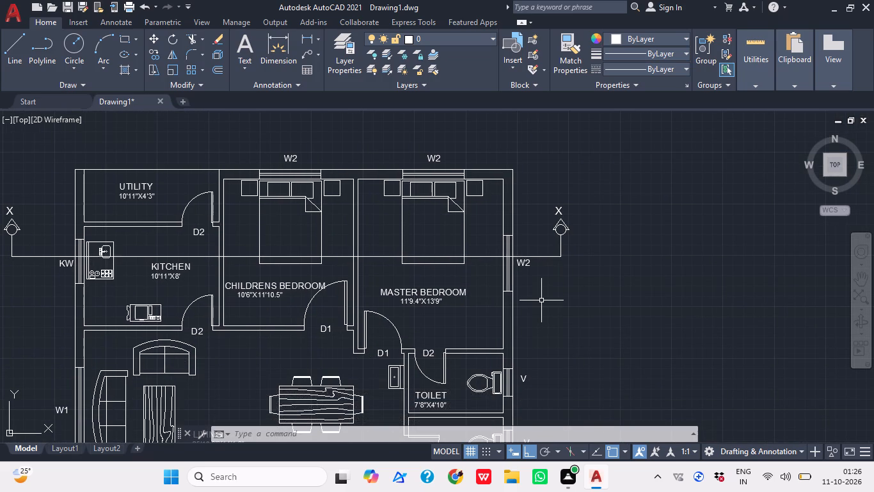
middle_drag(602, 217, 601, 235)
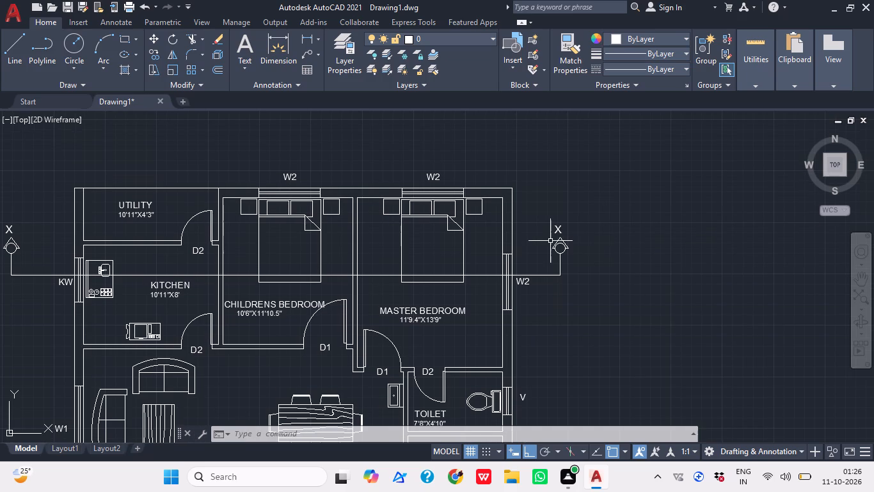
middle_drag(507, 232, 502, 263)
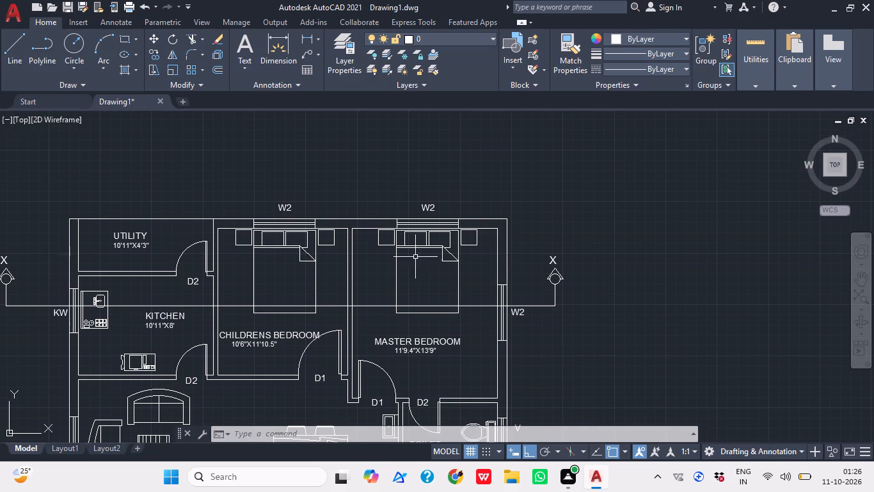
scroll(376, 242, up, 2)
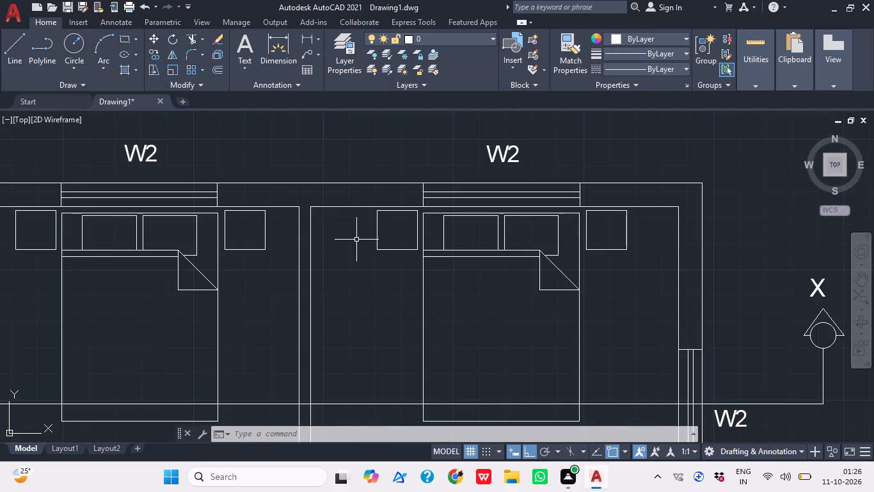
scroll(363, 248, down, 1)
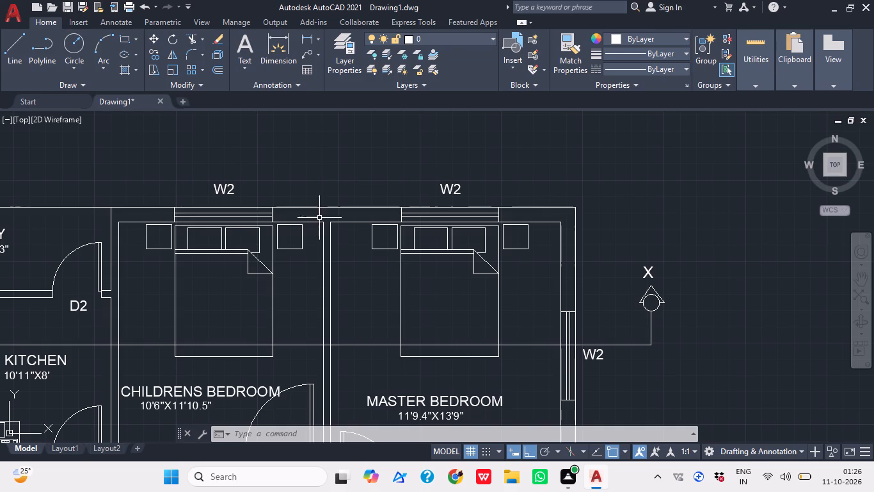
middle_drag(315, 216, 312, 155)
middle_drag(431, 209, 382, 234)
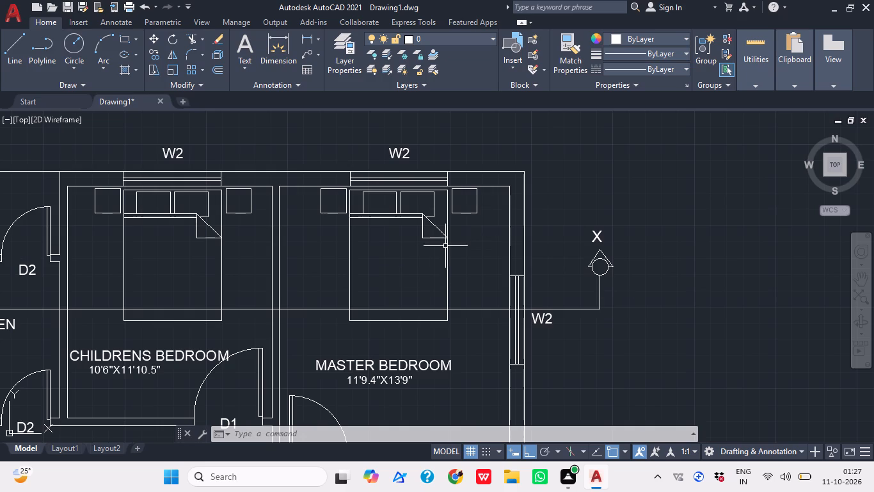
middle_drag(419, 250, 422, 261)
middle_drag(417, 261, 430, 284)
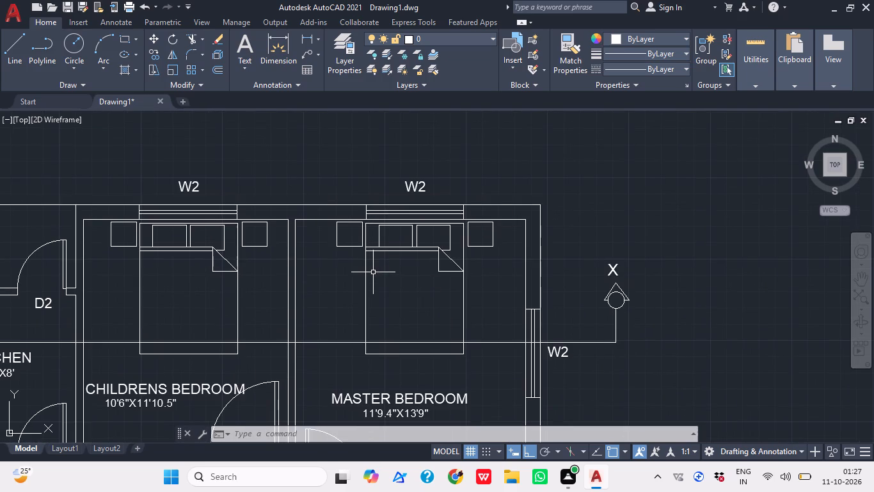
middle_drag(363, 270, 383, 272)
middle_drag(420, 284, 421, 259)
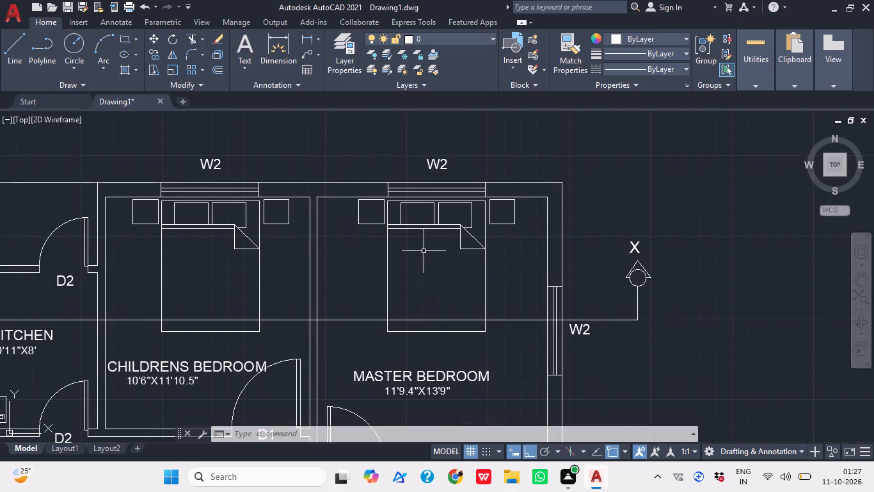
middle_drag(422, 302, 423, 275)
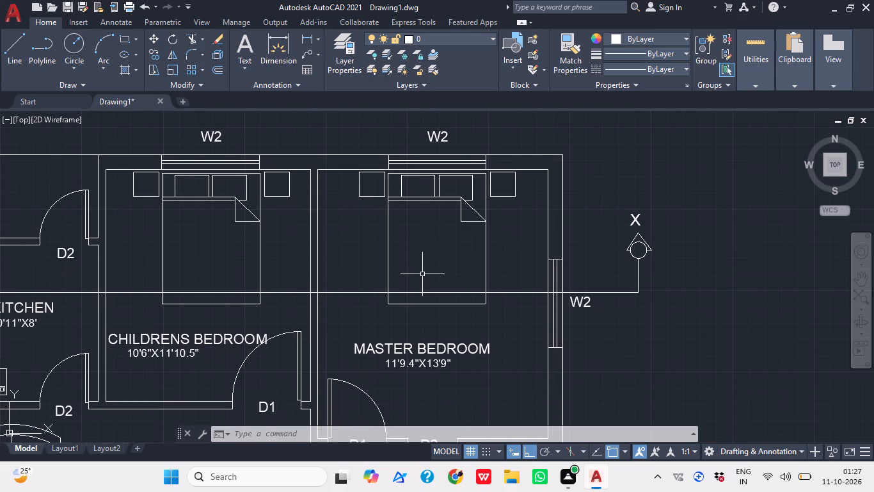
middle_drag(415, 270, 439, 300)
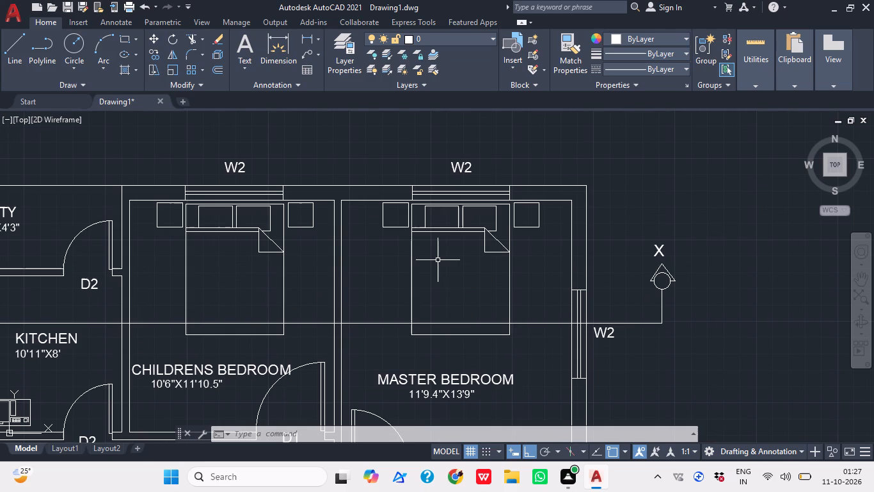
scroll(462, 255, down, 1)
middle_drag(459, 291, 461, 314)
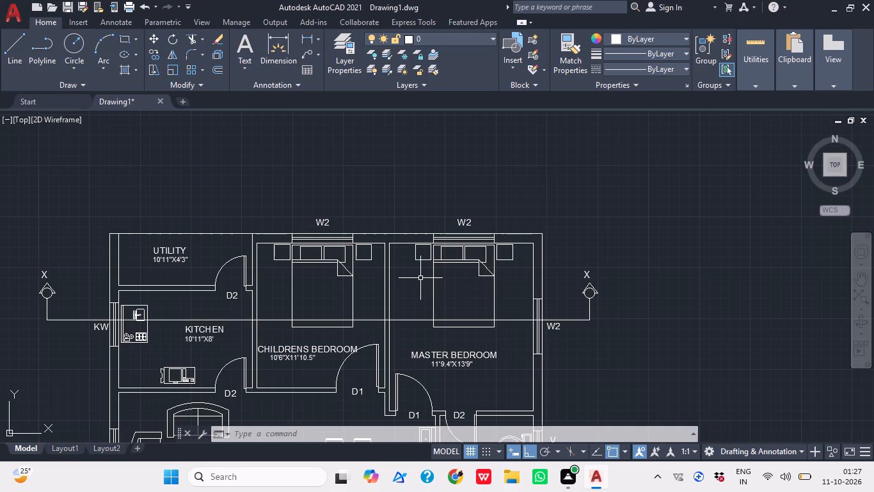
middle_drag(420, 287, 420, 295)
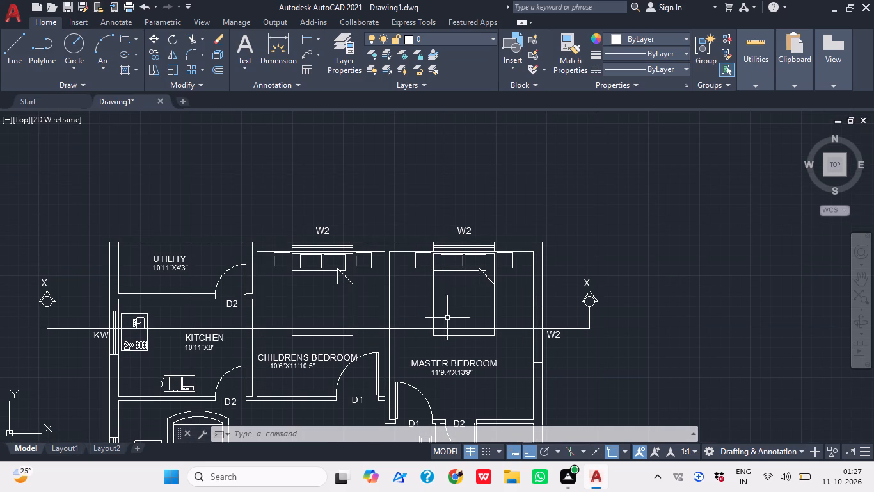
middle_drag(447, 318, 440, 297)
scroll(486, 252, up, 3)
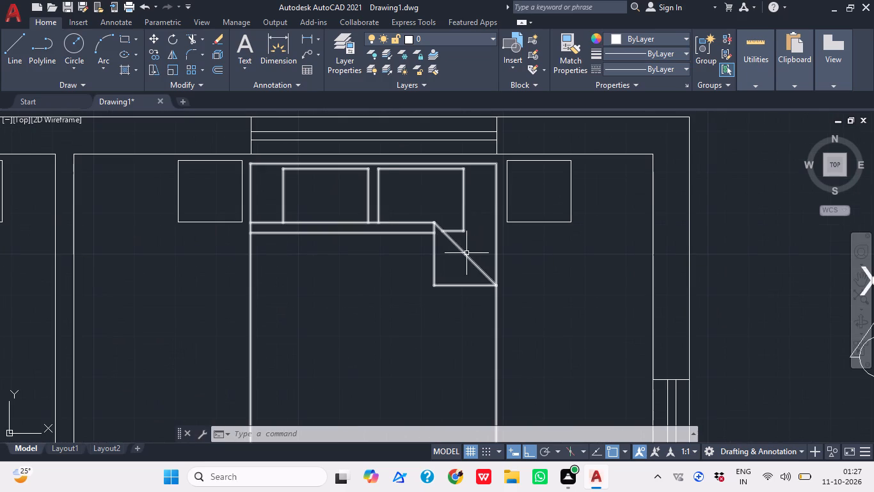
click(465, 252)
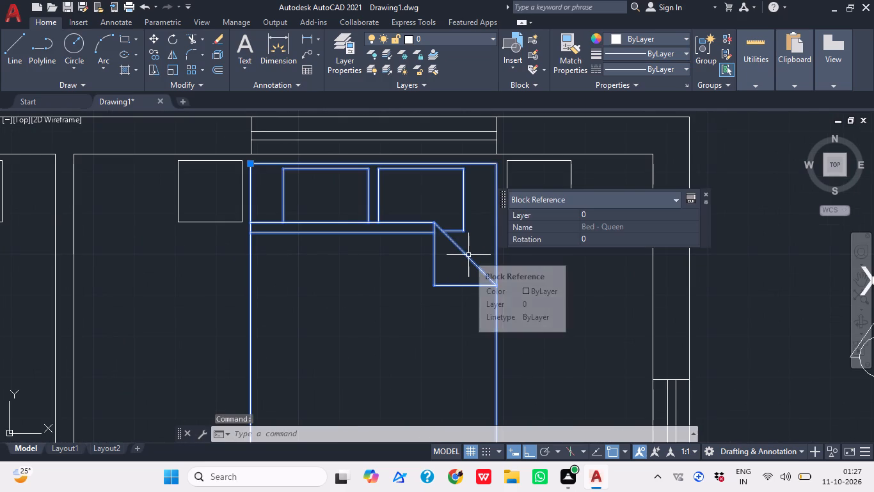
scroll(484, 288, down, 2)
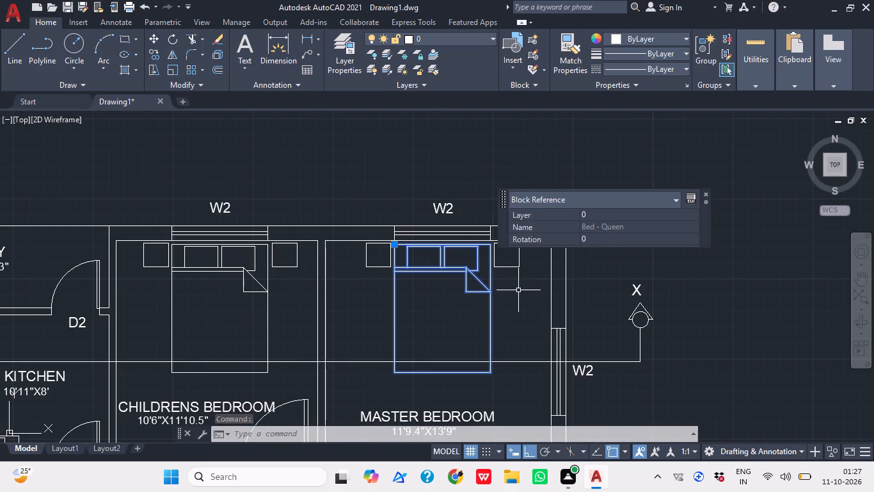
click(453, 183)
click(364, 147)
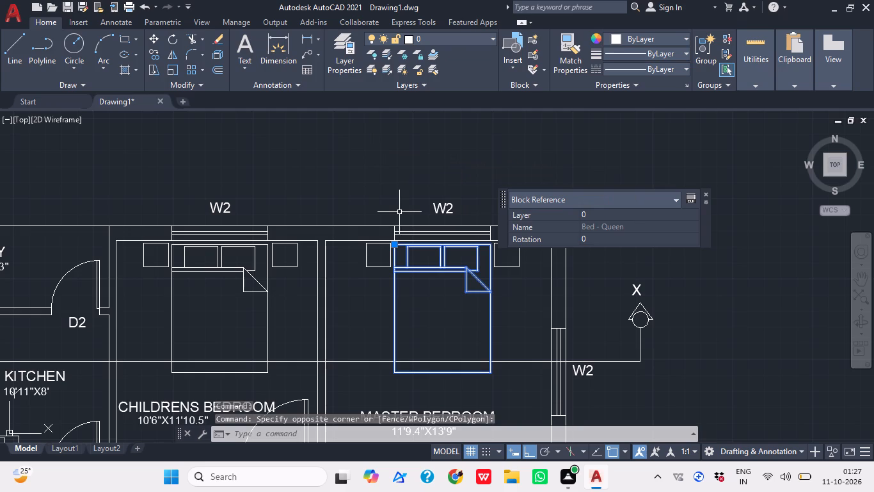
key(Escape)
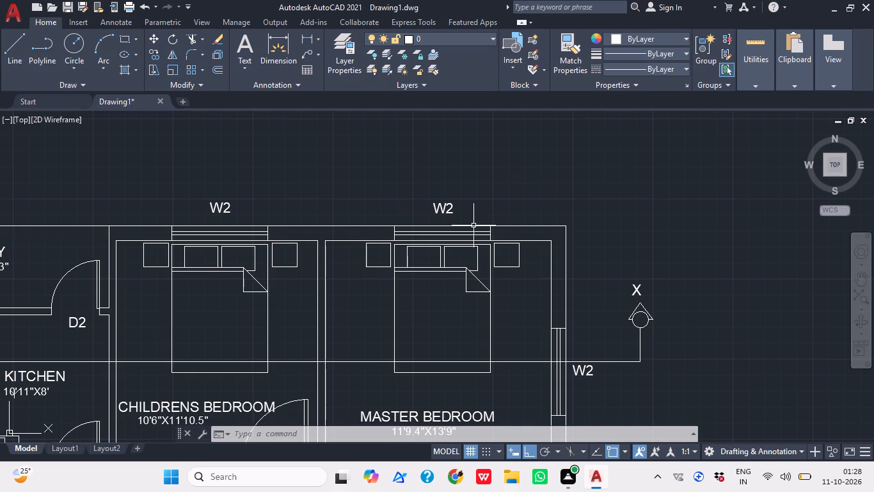
Review the plan from the bedrooms and kitchen down through the living and dining areas to the toilets and staircase.
middle_drag(470, 188, 455, 178)
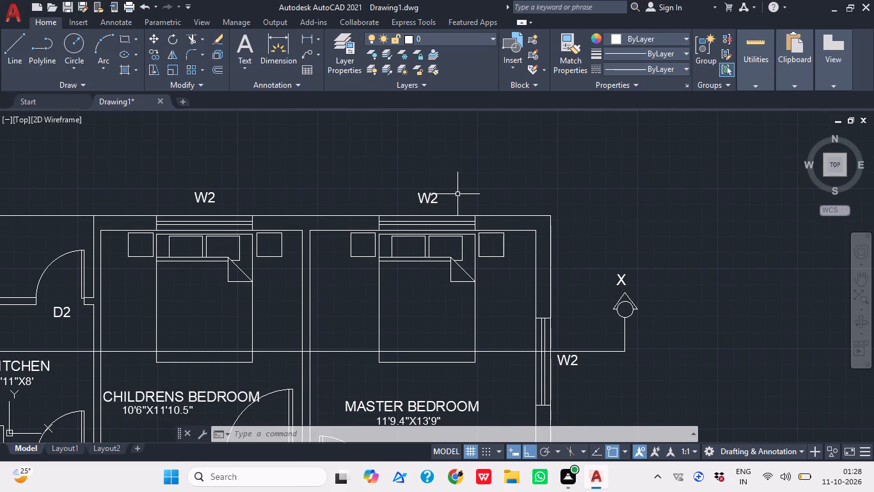
middle_drag(603, 263, 573, 247)
scroll(553, 243, down, 1)
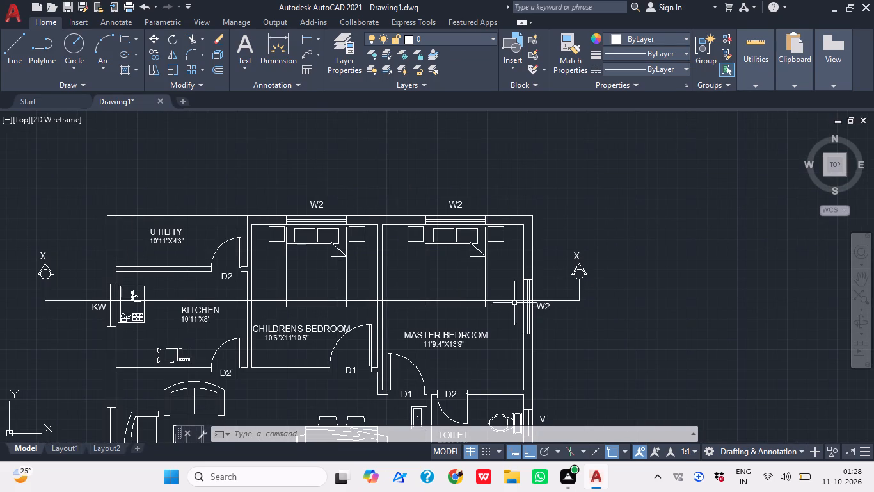
middle_drag(418, 369, 417, 354)
middle_drag(402, 380, 403, 375)
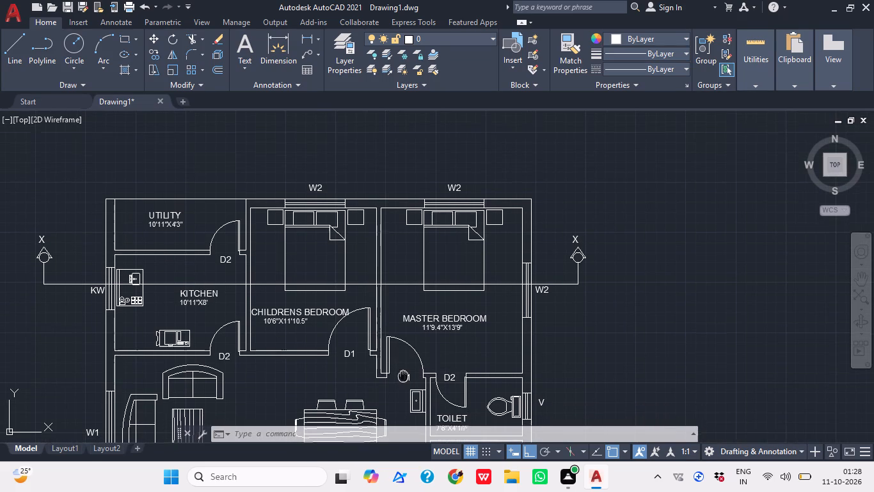
middle_drag(403, 375, 406, 364)
middle_drag(386, 391, 402, 359)
middle_drag(390, 388, 384, 370)
middle_drag(379, 414, 377, 392)
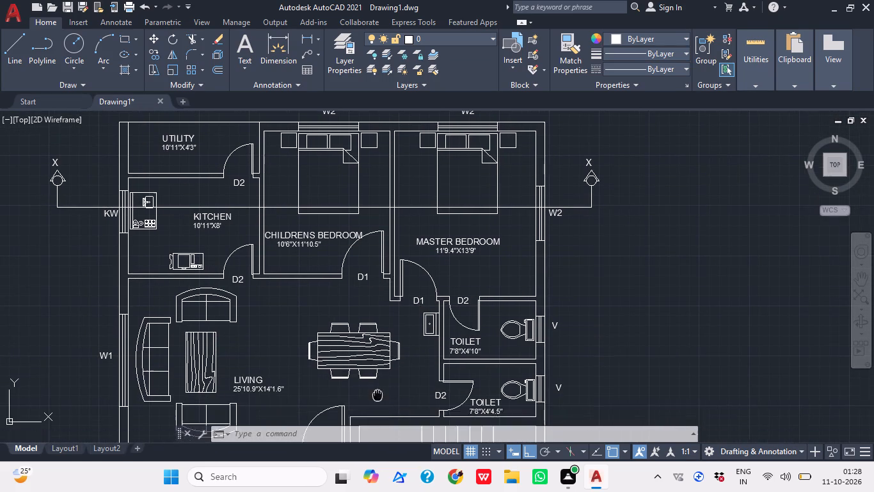
middle_drag(377, 392, 375, 383)
middle_drag(390, 392, 377, 383)
middle_drag(320, 393, 312, 363)
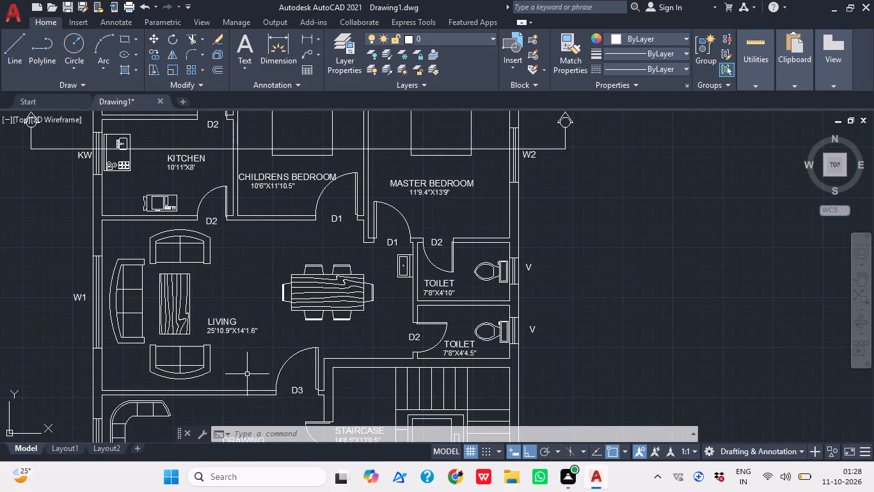
middle_click(247, 374)
middle_drag(237, 281, 247, 308)
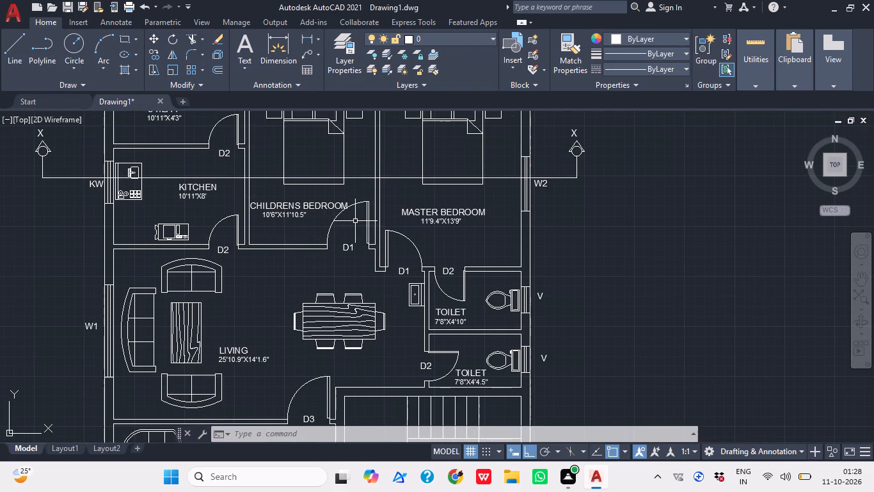
middle_drag(469, 250, 457, 254)
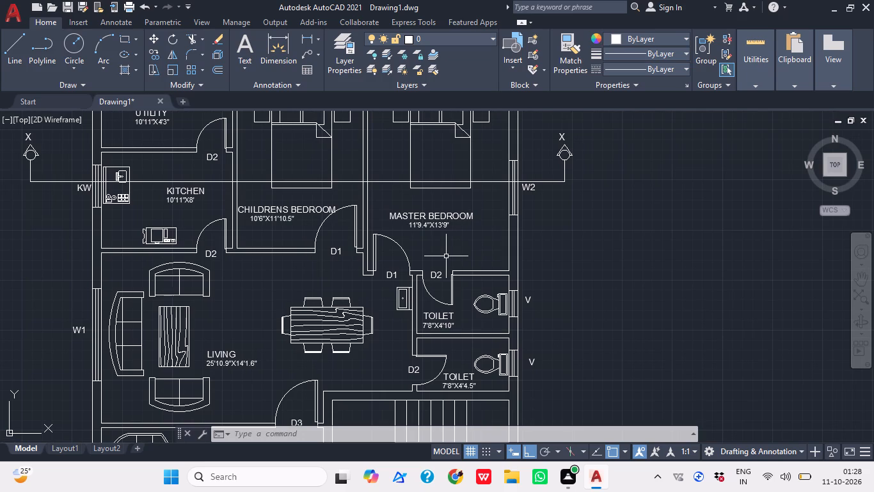
Examine the living and dining area, the two toilets and the door and window tags around them.
middle_drag(327, 292, 321, 279)
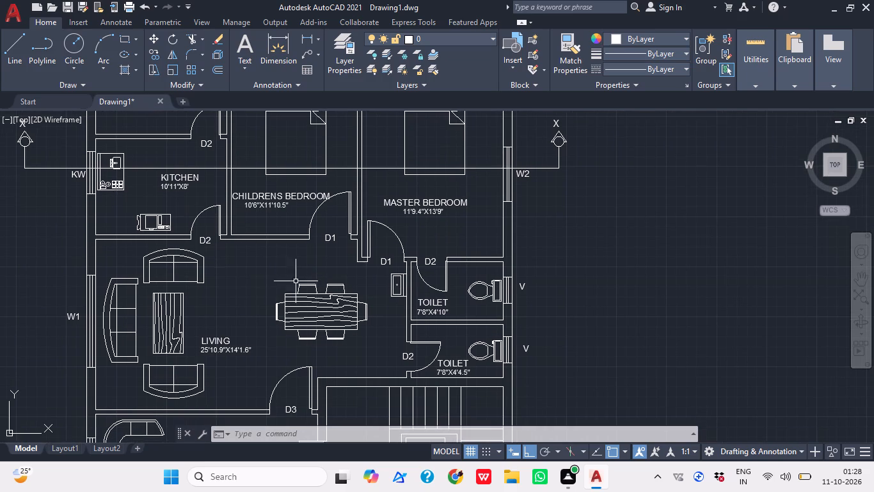
middle_drag(257, 286, 242, 259)
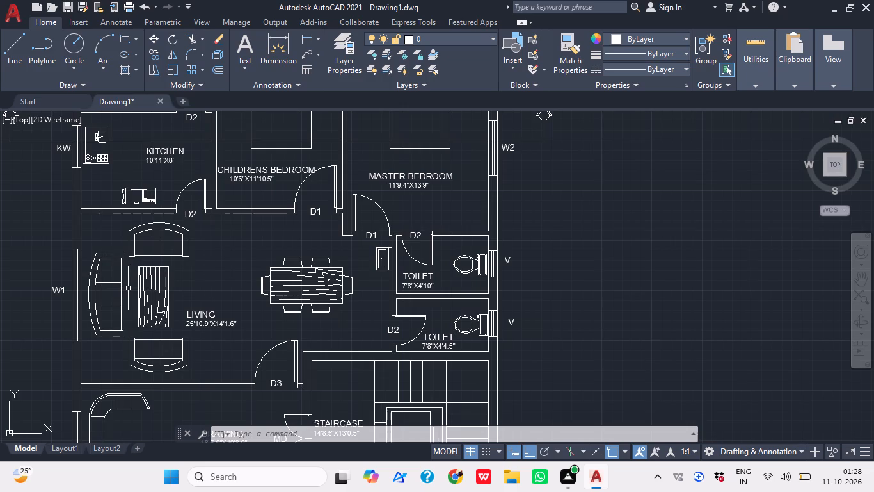
middle_drag(185, 272, 196, 288)
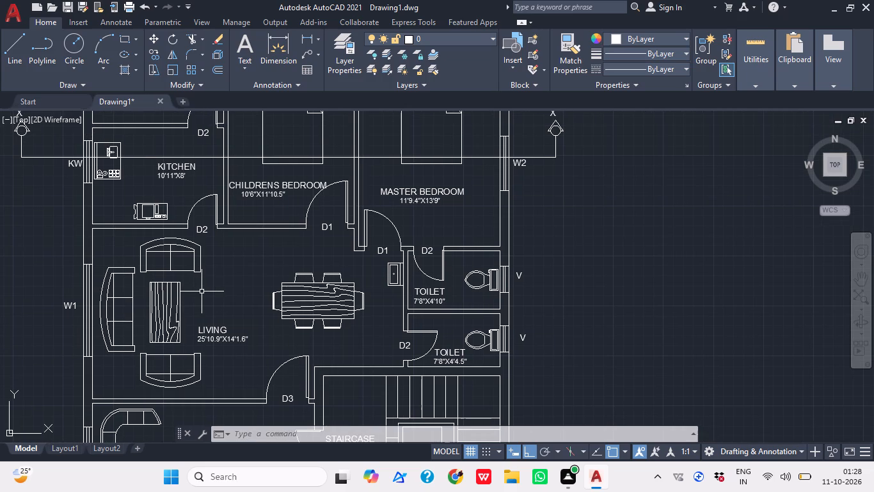
middle_click(212, 315)
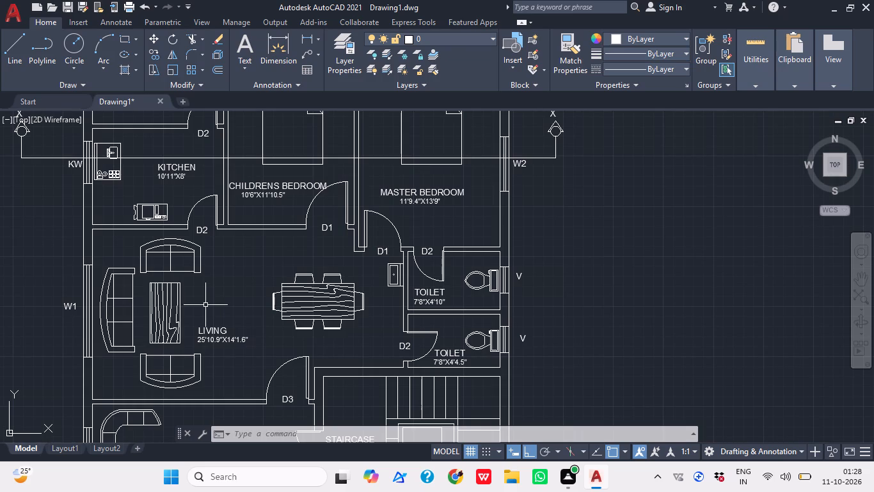
middle_drag(362, 341, 331, 325)
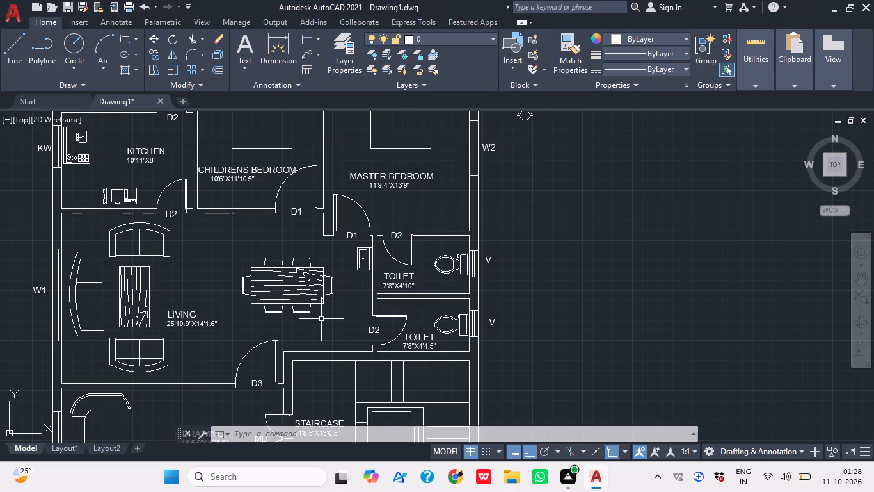
middle_drag(351, 339, 341, 344)
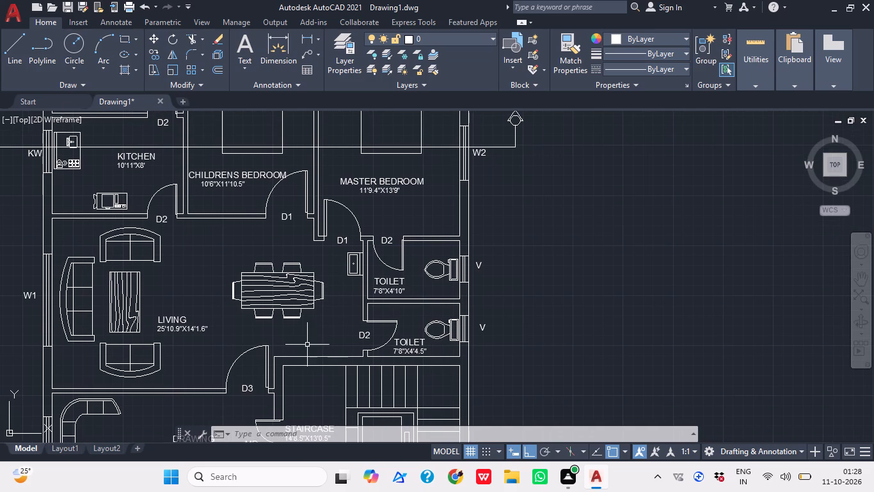
middle_click(314, 362)
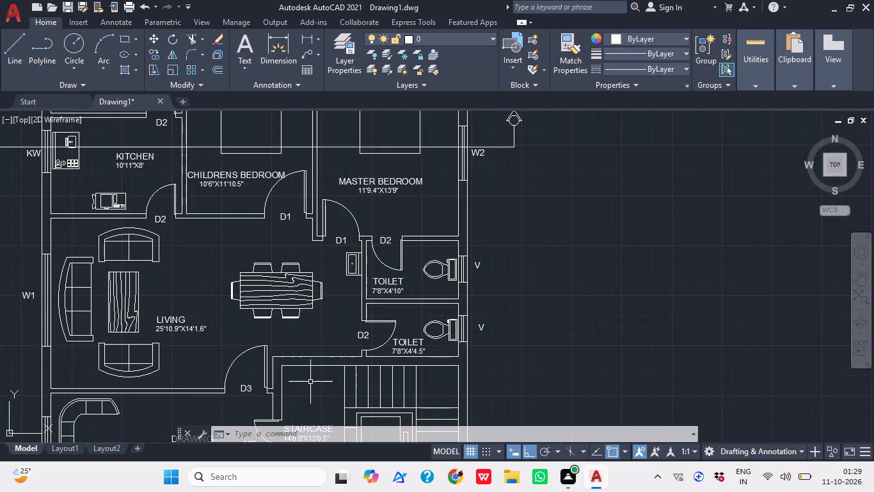
middle_click(207, 267)
Review the whole floor plan, focusing on the utility, the two bedrooms and the W2 tags above their windows.
scroll(207, 268, down, 1)
scroll(208, 269, up, 1)
scroll(208, 269, down, 1)
middle_drag(243, 277, 243, 279)
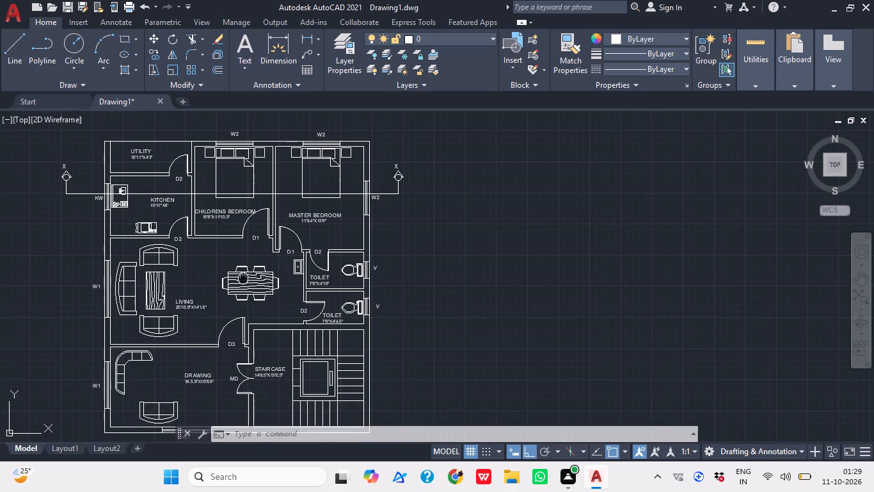
middle_drag(243, 279, 241, 297)
middle_drag(315, 266, 305, 298)
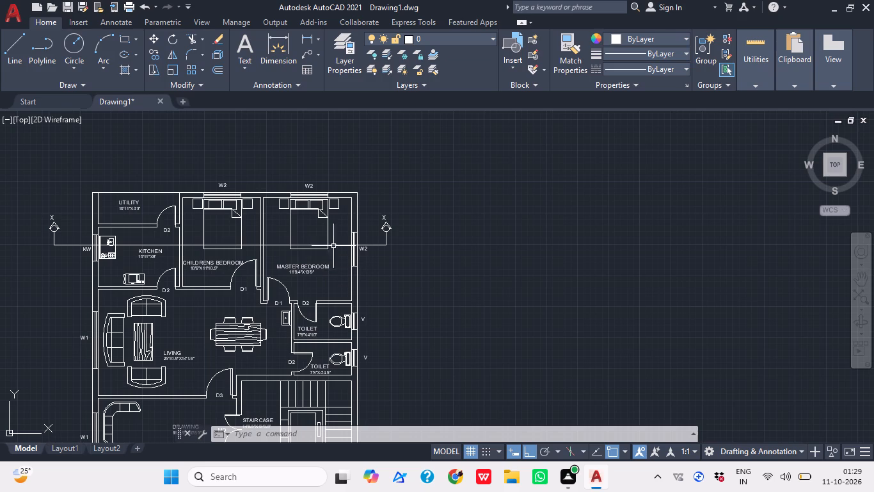
middle_drag(319, 241, 319, 280)
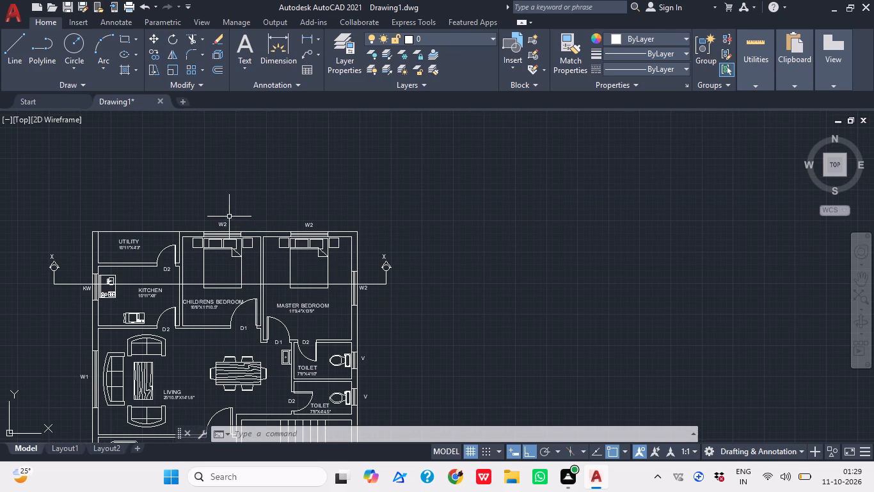
scroll(223, 218, up, 1)
middle_drag(196, 255, 209, 272)
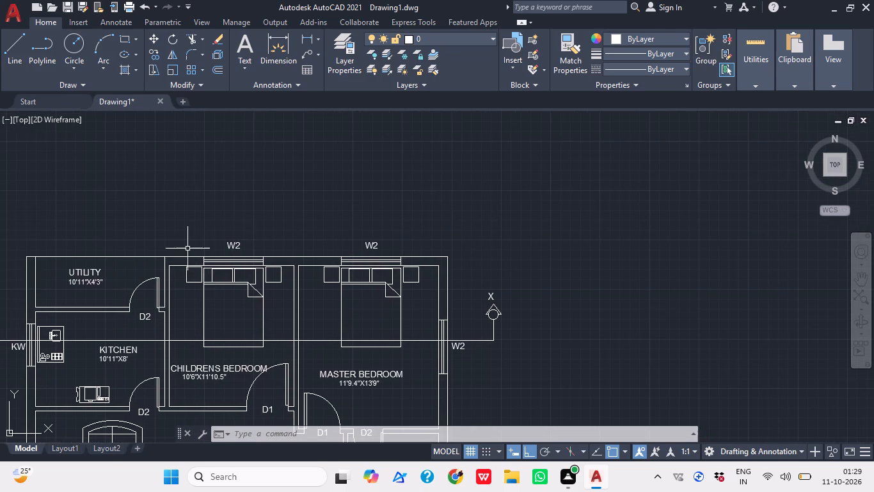
middle_drag(177, 249, 209, 268)
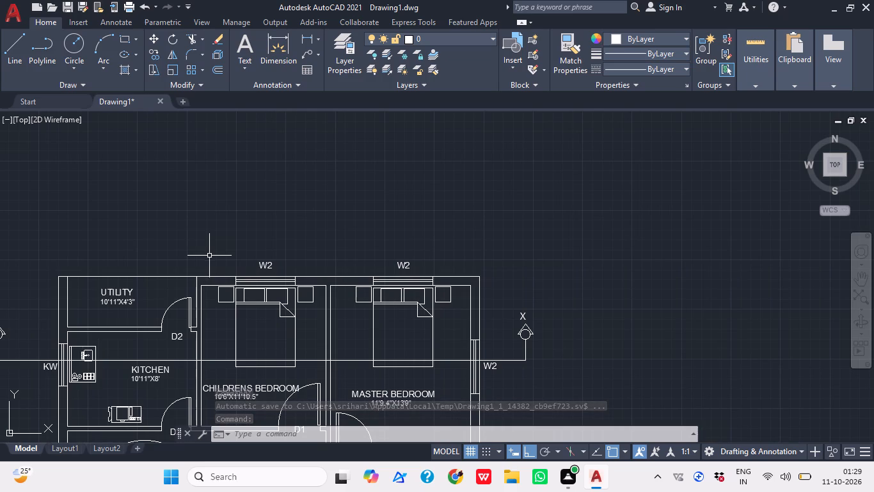
middle_drag(258, 270, 251, 261)
scroll(281, 253, up, 1)
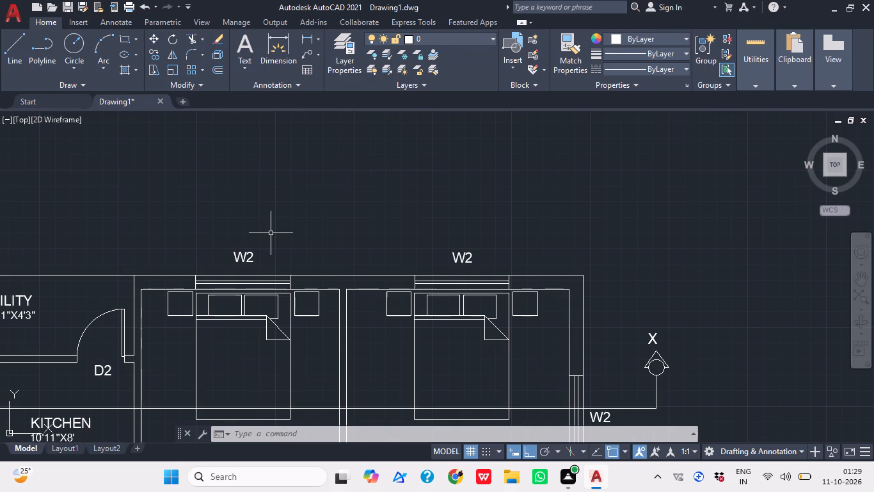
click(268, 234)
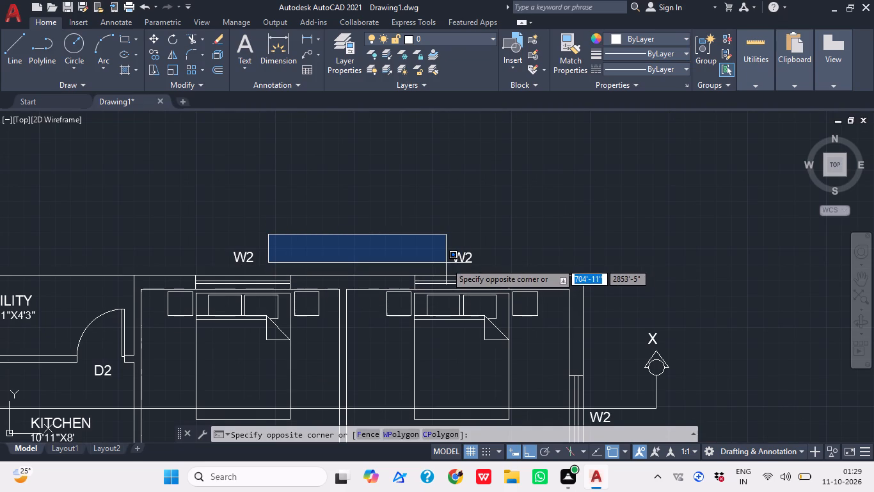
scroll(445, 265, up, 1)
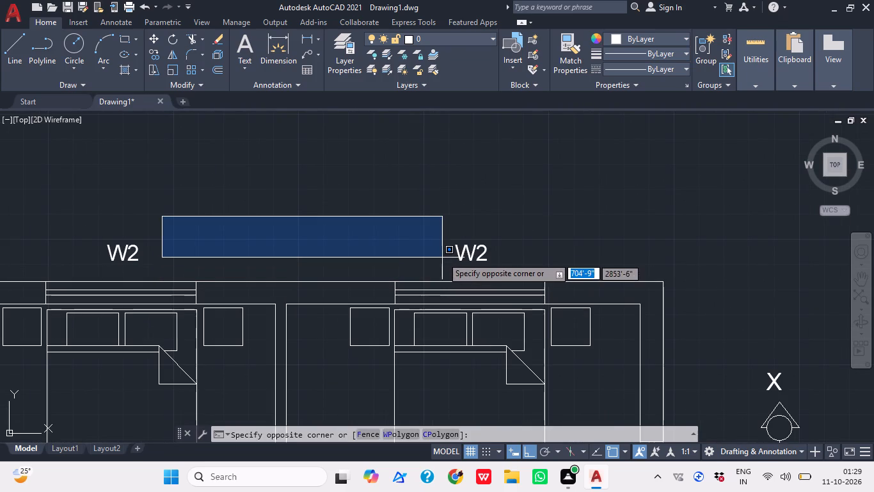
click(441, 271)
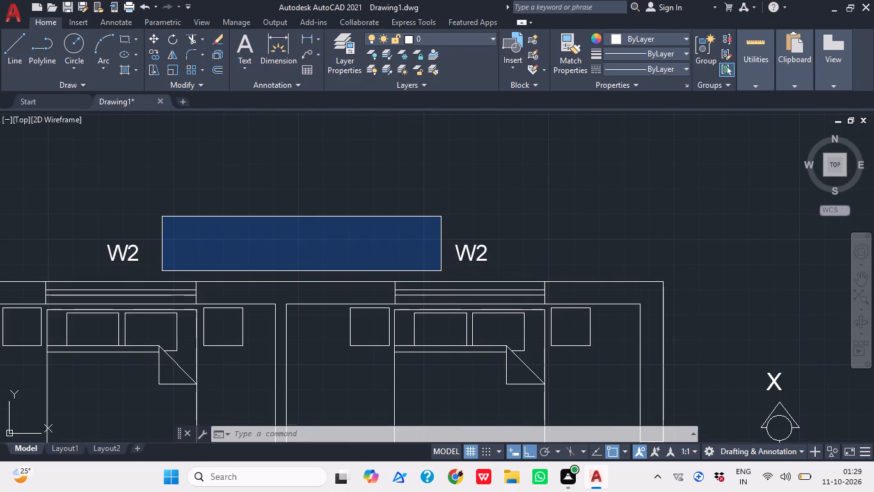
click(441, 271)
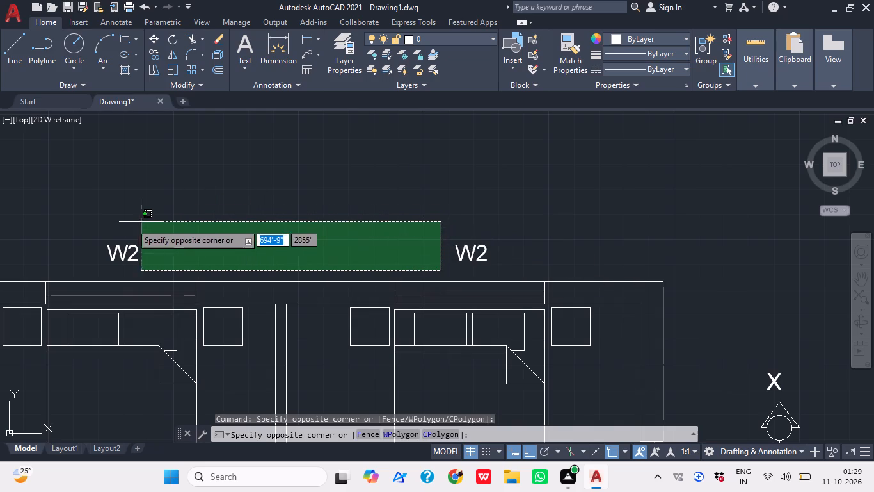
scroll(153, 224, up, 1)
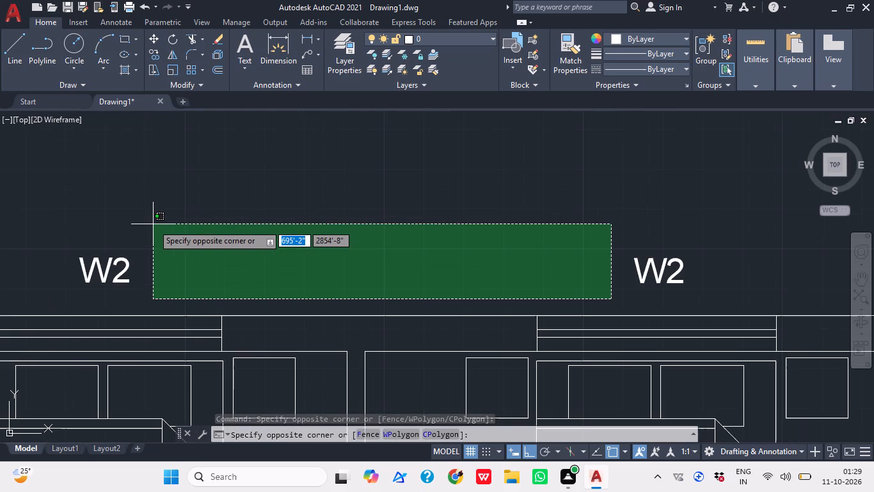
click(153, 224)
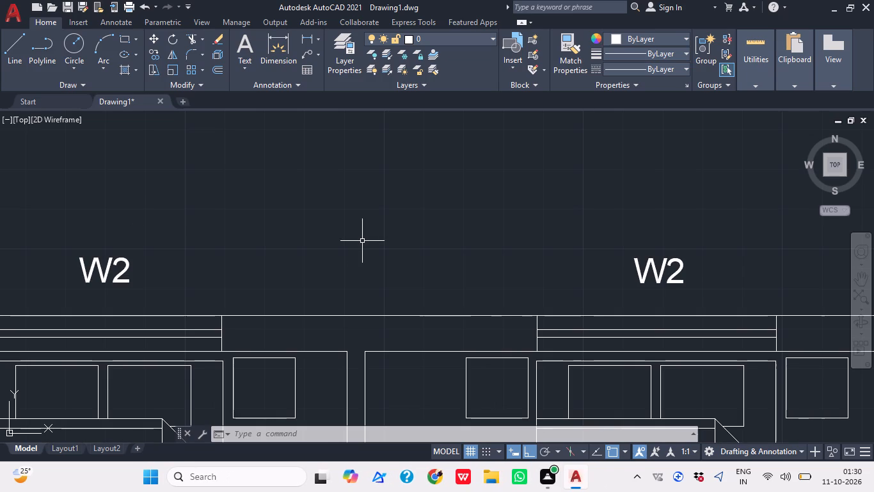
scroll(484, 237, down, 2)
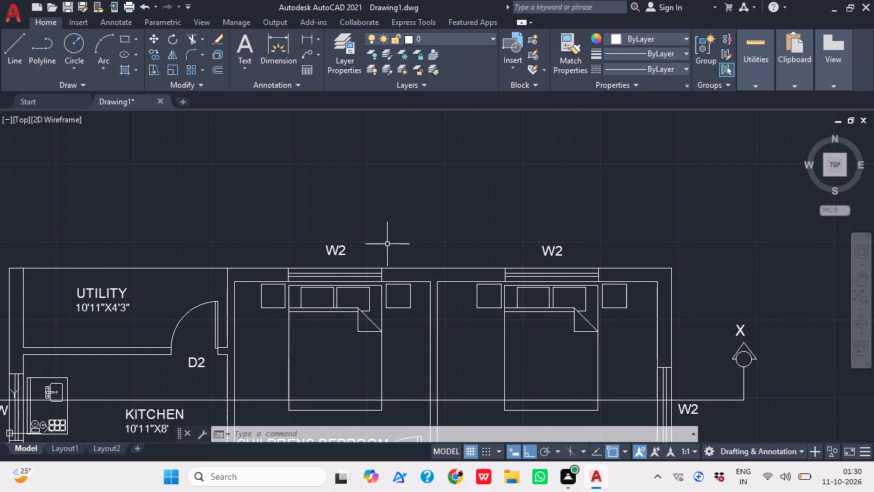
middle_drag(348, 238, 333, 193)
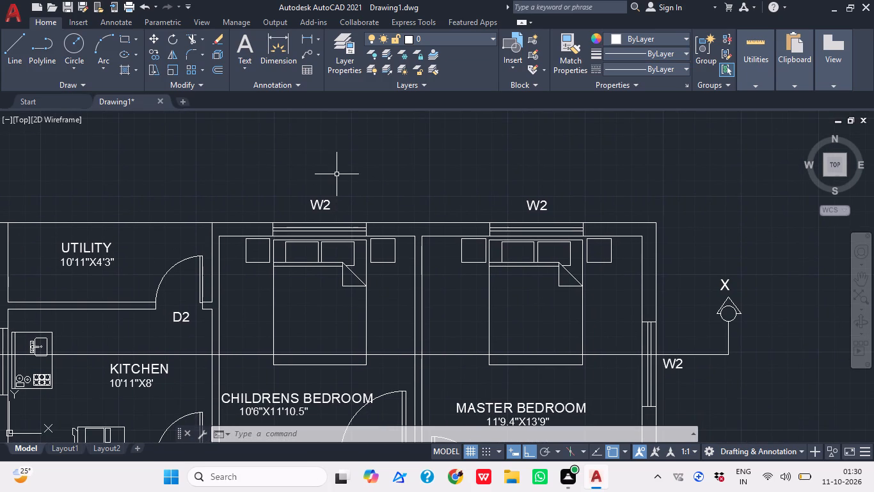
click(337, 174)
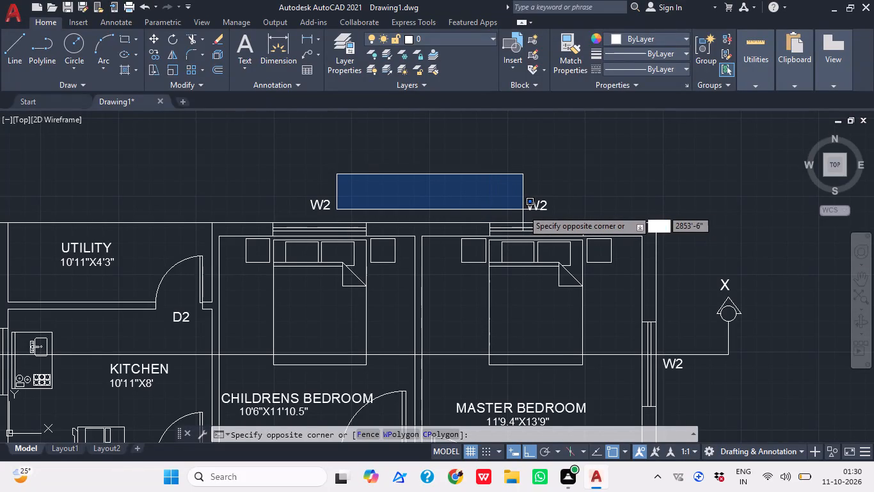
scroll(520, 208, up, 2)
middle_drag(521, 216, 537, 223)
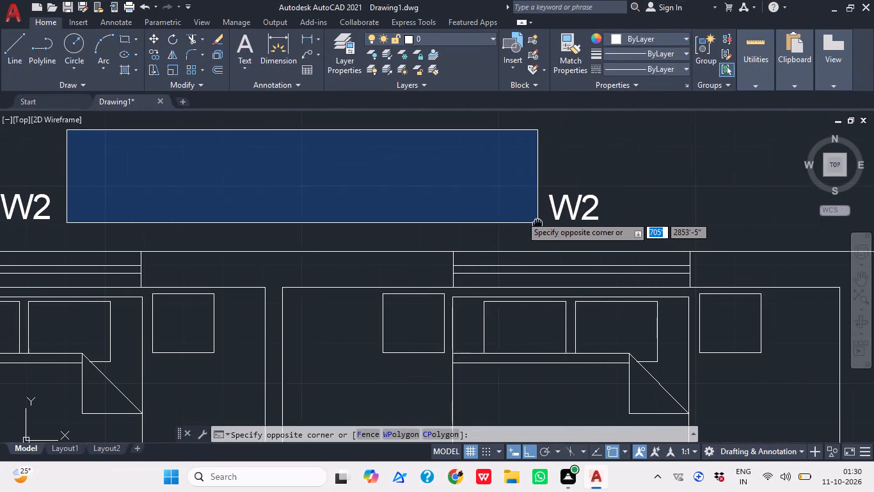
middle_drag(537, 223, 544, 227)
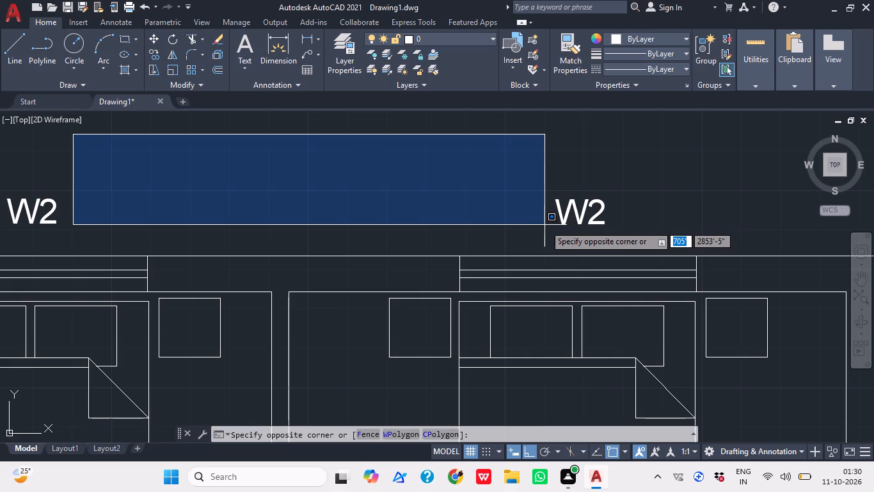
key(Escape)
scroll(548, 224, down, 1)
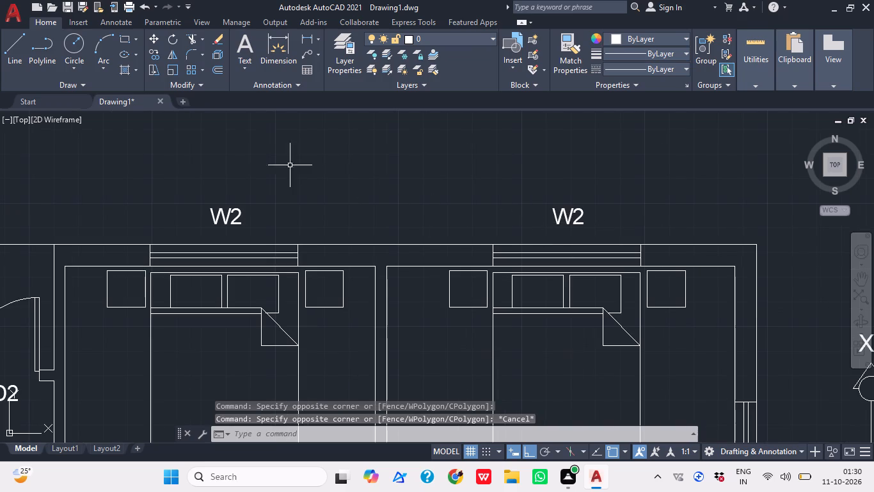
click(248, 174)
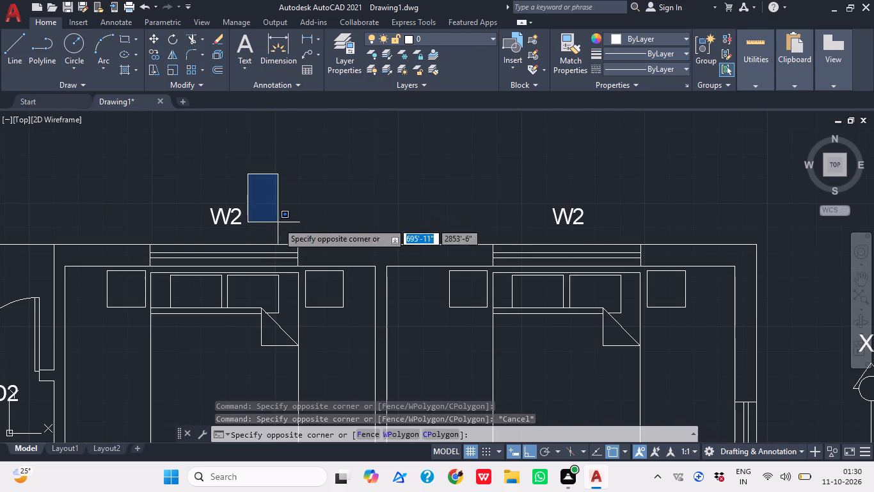
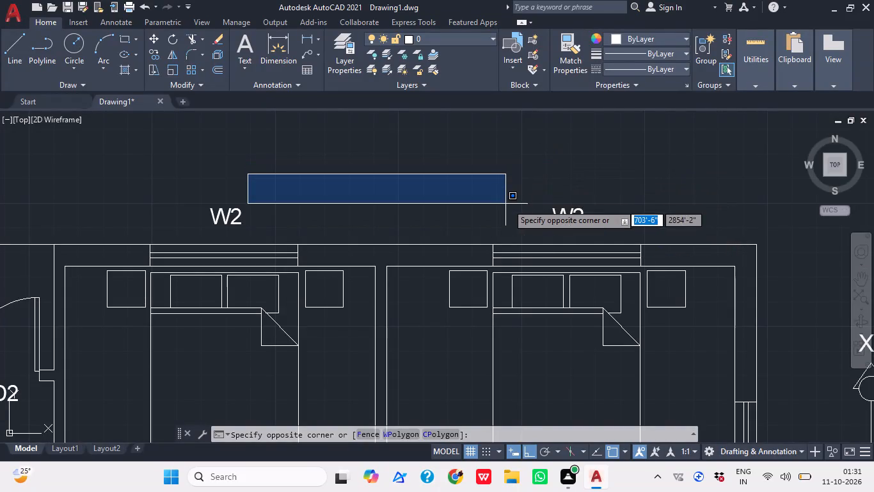
Inspect the two W2 tags above the bedroom windows at close range.
scroll(559, 222, up, 2)
middle_drag(559, 222, 548, 213)
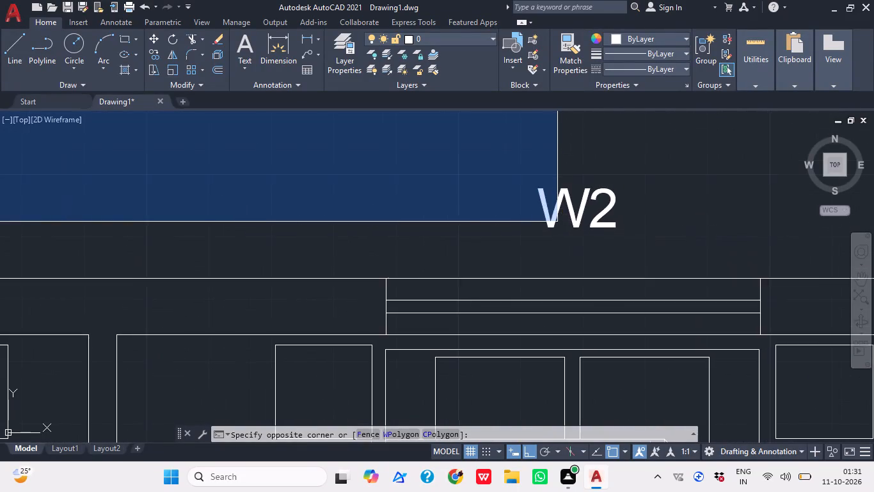
middle_drag(548, 213, 543, 208)
scroll(543, 209, down, 1)
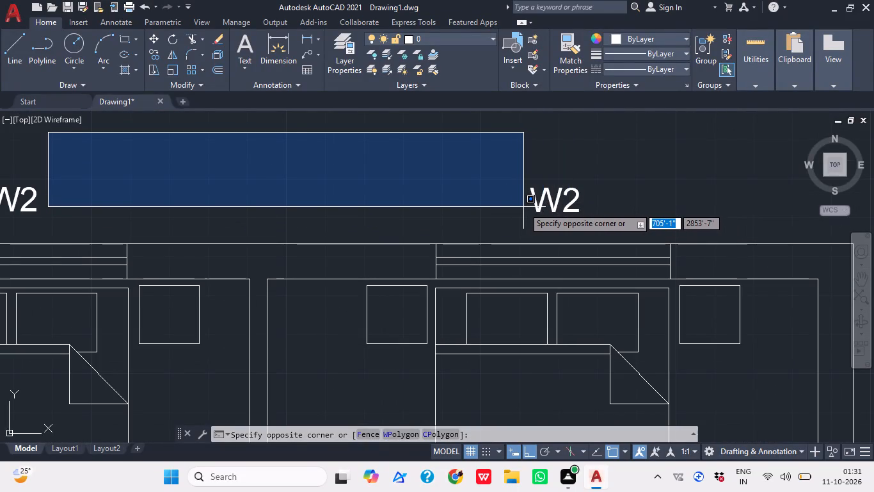
scroll(536, 199, up, 2)
middle_drag(529, 225, 616, 205)
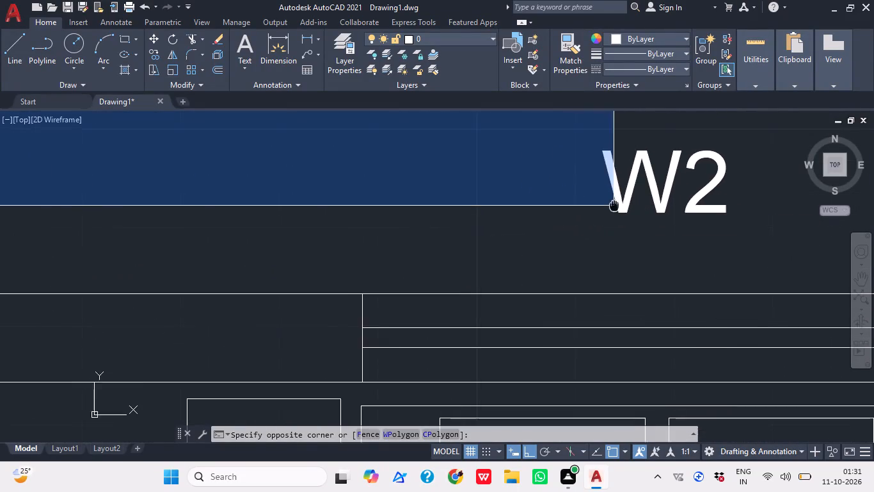
scroll(568, 218, down, 2)
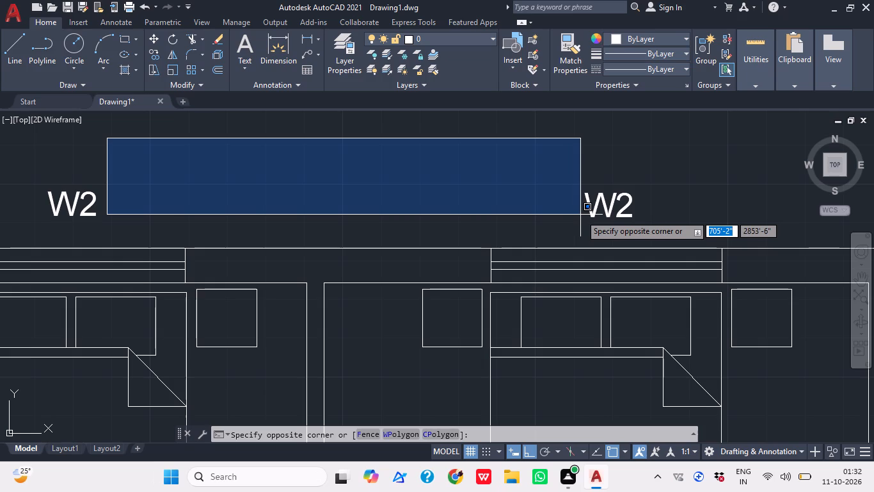
middle_drag(586, 215, 598, 215)
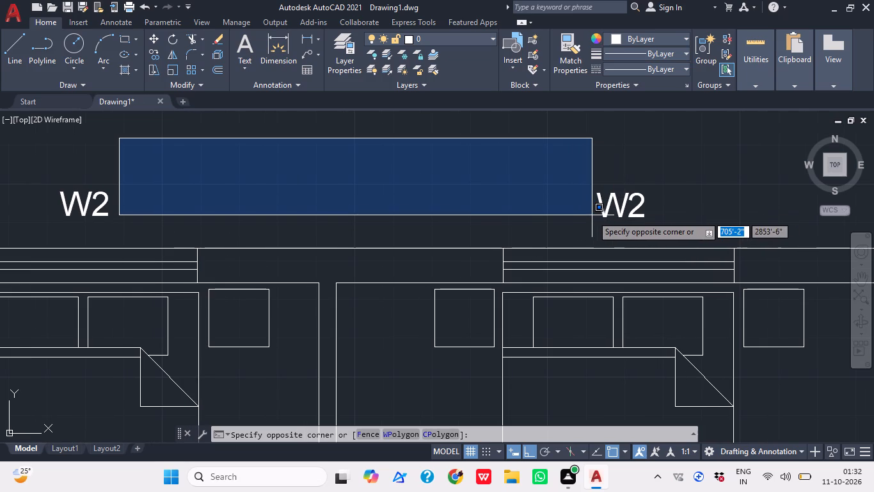
key(Escape)
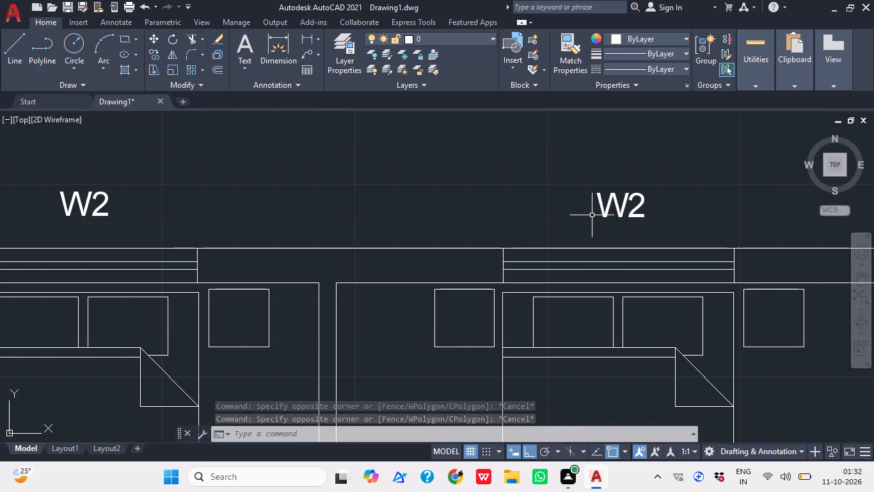
Review the floor plan from the bedroom windows down to the toilets, and view both plan copies side by side.
middle_drag(660, 188, 660, 188)
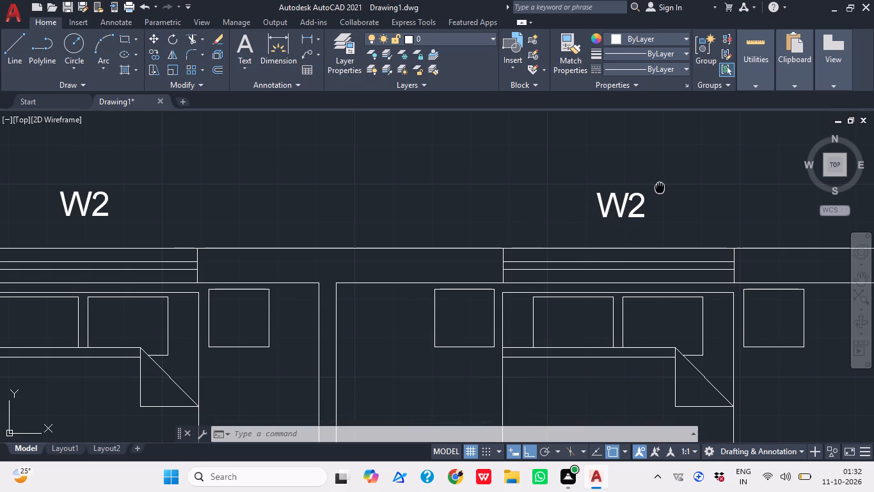
middle_drag(660, 188, 597, 207)
scroll(600, 206, up, 1)
scroll(605, 205, down, 2)
middle_drag(630, 224, 624, 211)
scroll(630, 202, down, 1)
middle_drag(662, 226, 655, 220)
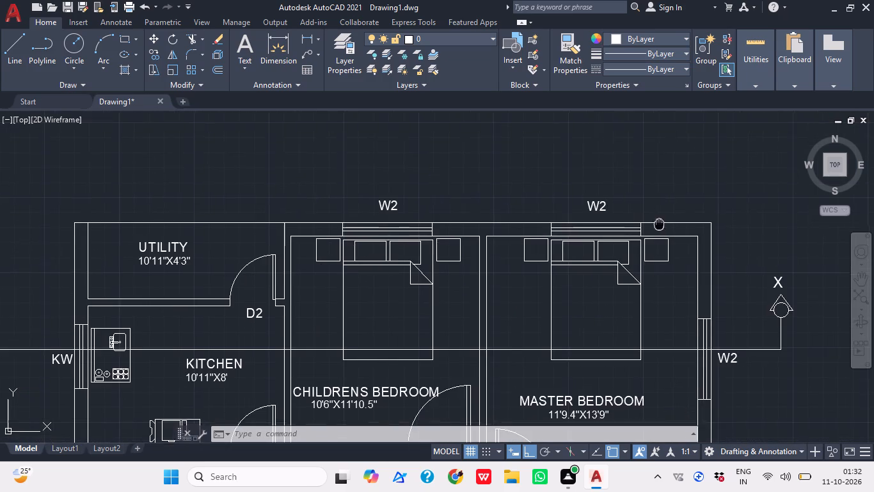
middle_drag(655, 220, 619, 195)
scroll(614, 191, down, 1)
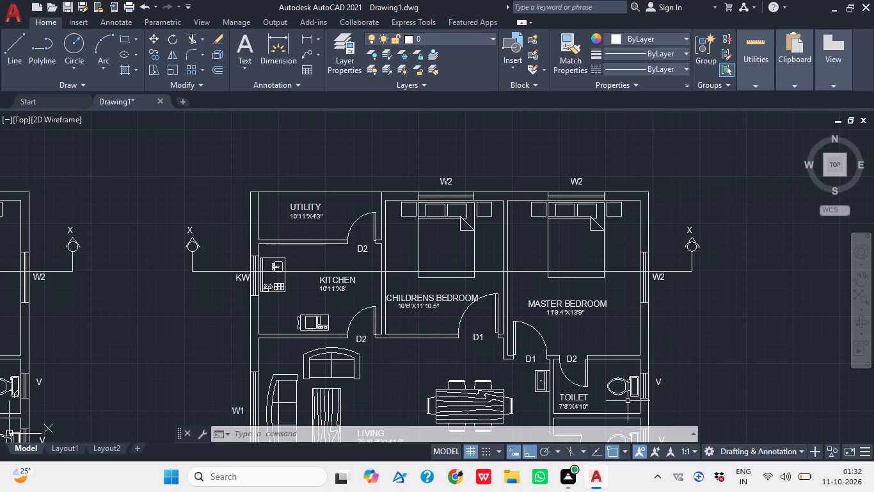
middle_drag(527, 366, 516, 345)
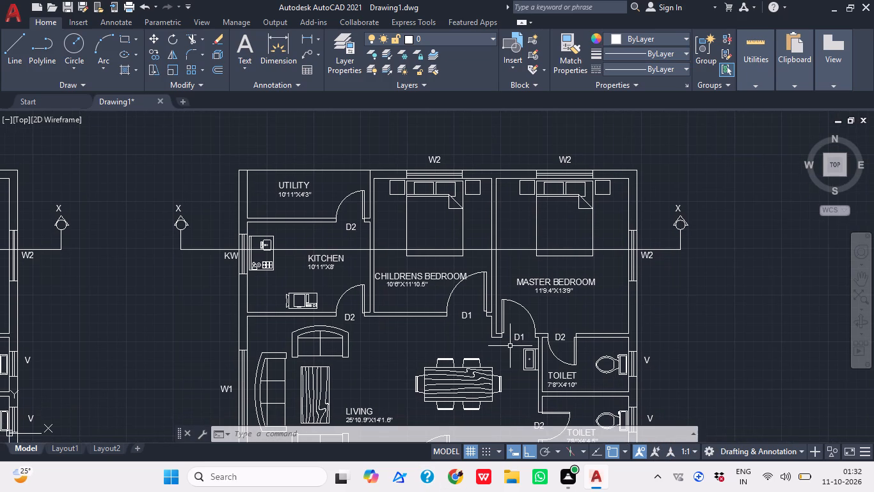
middle_drag(551, 379, 558, 339)
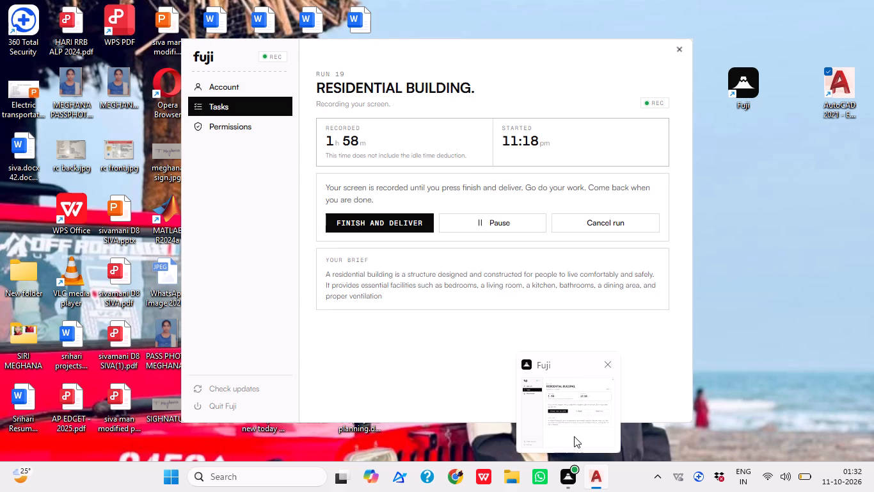
scroll(630, 101, down, 3)
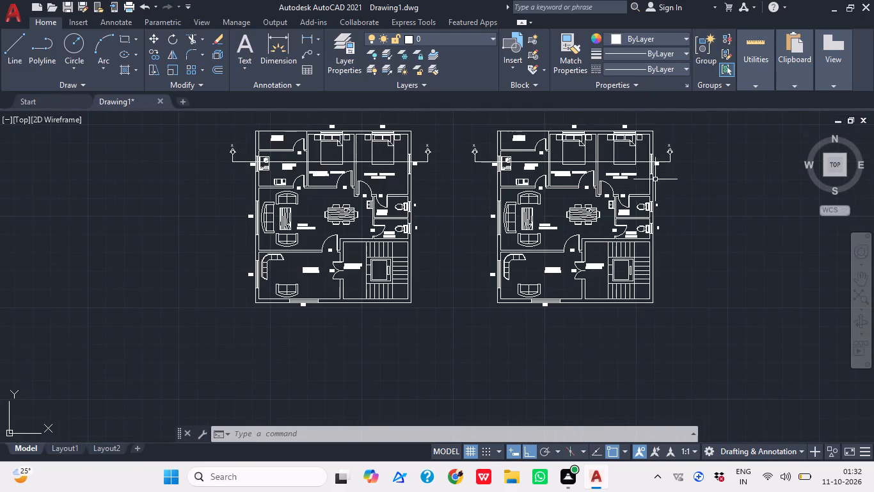
middle_drag(633, 208, 608, 222)
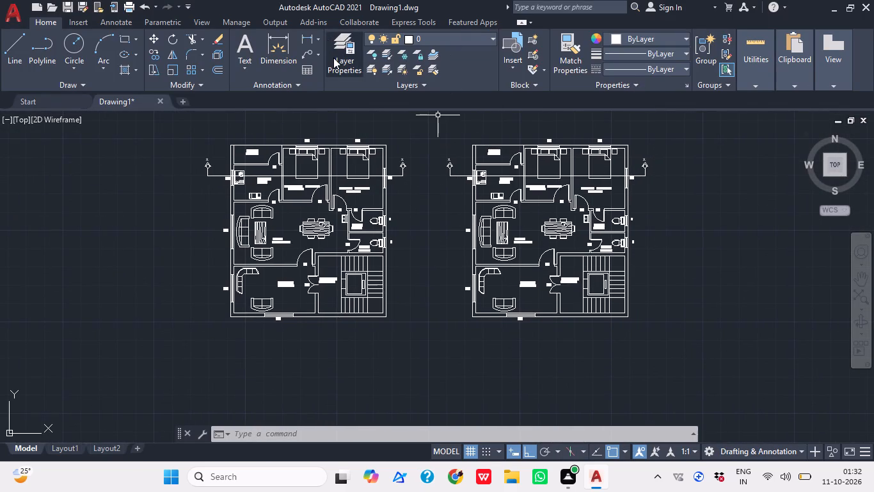
Add a horizontal single-line text title FIRST FLOOR, about 2'-6" high, below the drawing room of the left-hand plan.
text(TEXT)
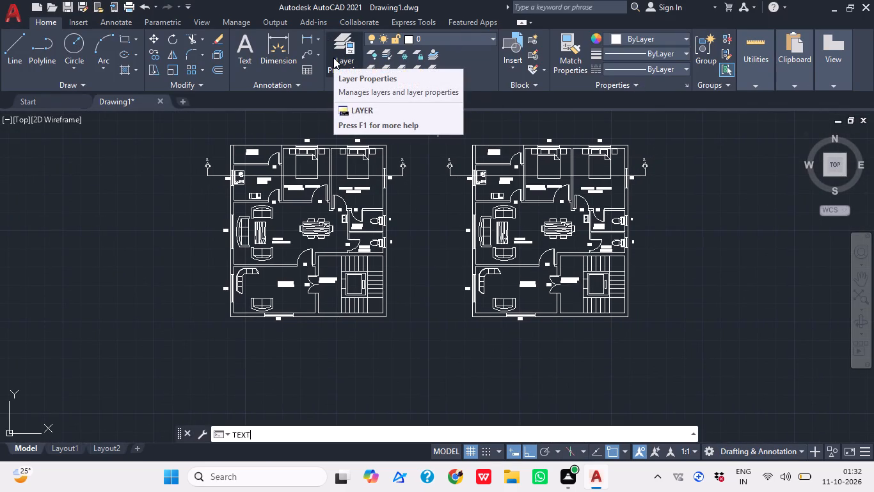
key(space)
key(Escape)
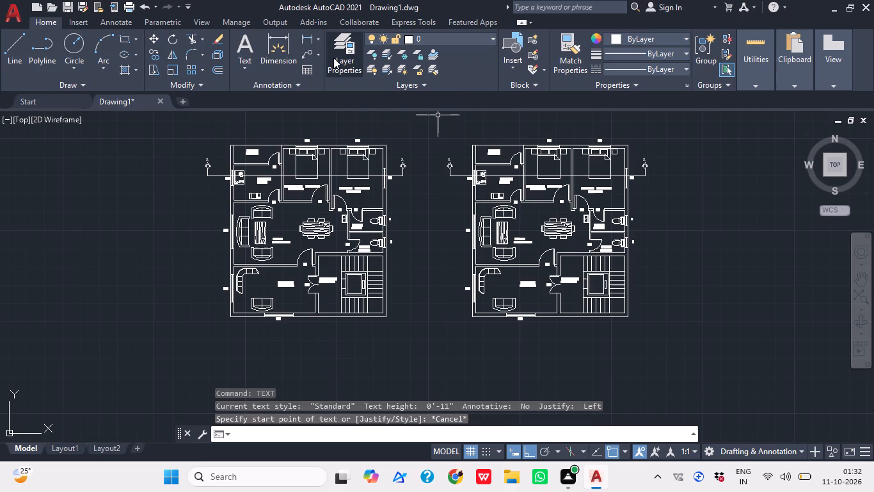
text(TEXT)
key(space)
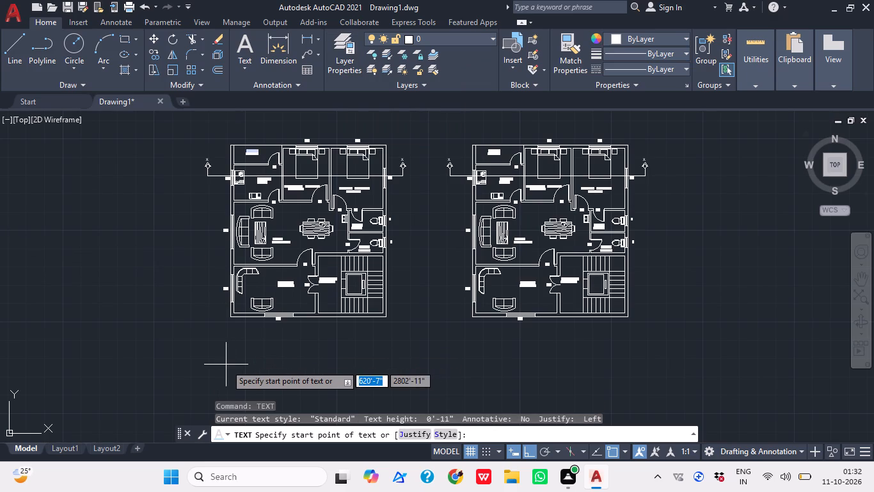
scroll(232, 315, up, 1)
middle_drag(232, 331, 238, 315)
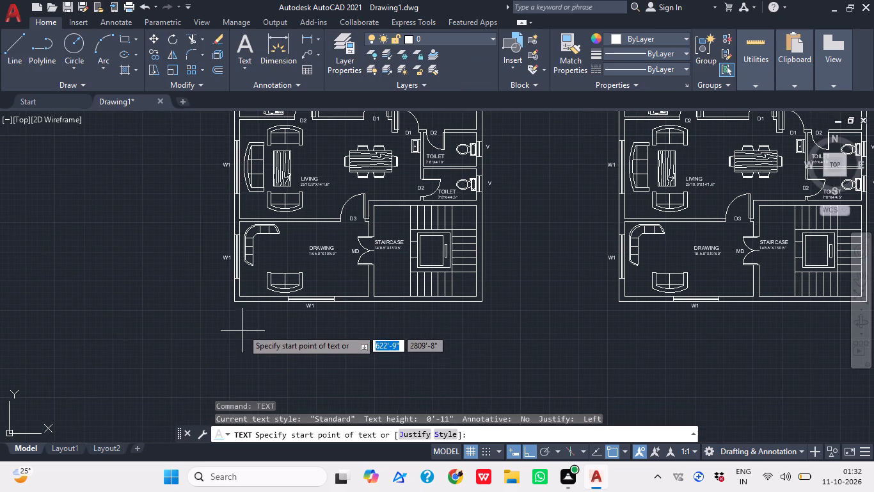
click(242, 325)
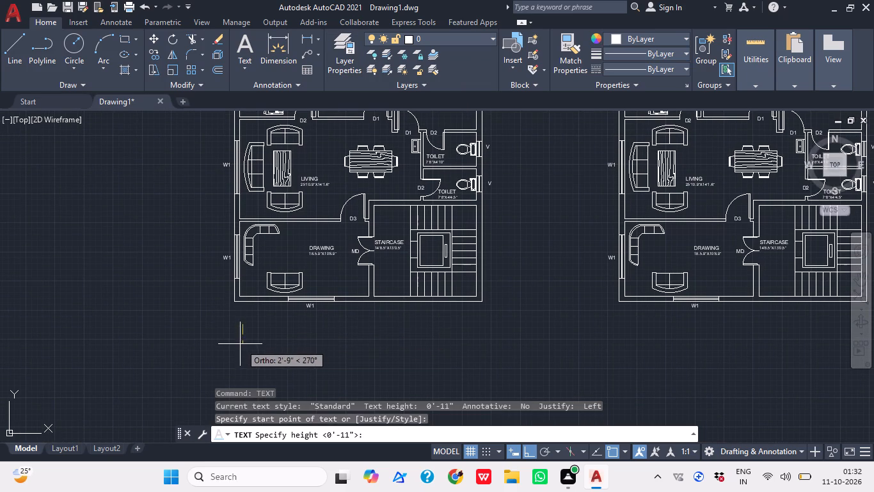
scroll(240, 345, up, 1)
click(242, 341)
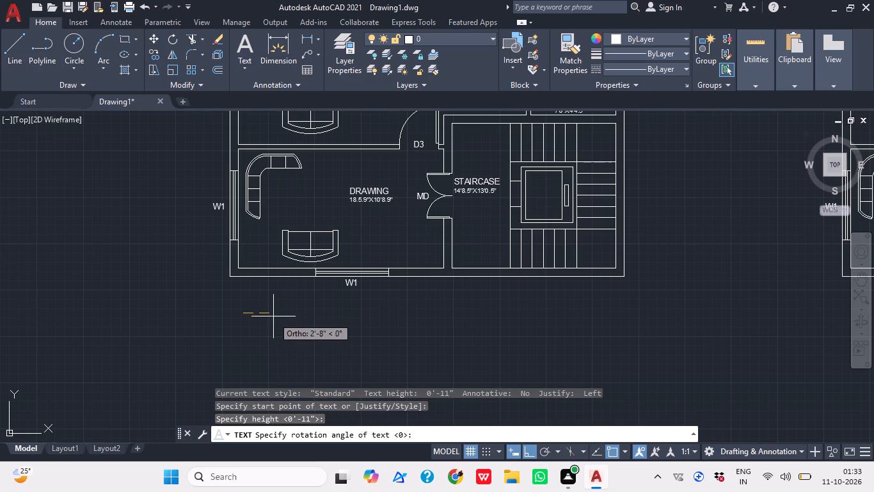
click(273, 316)
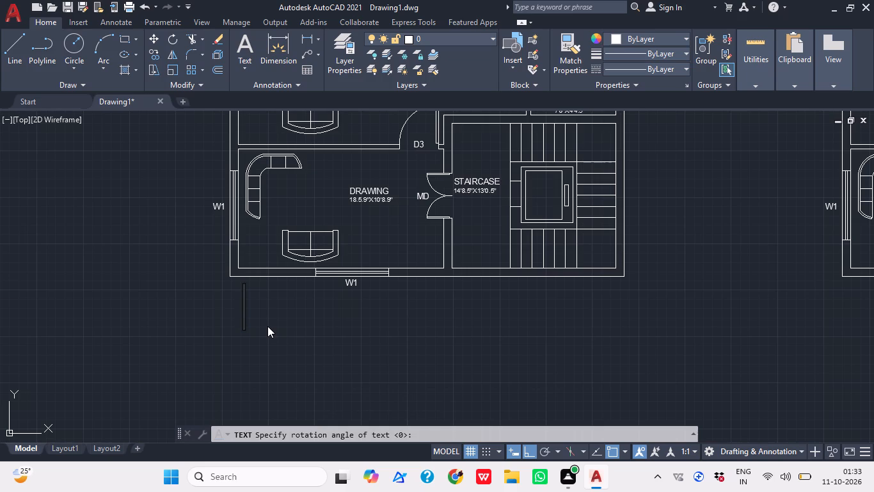
text(FI)
text(RST FLOOR)
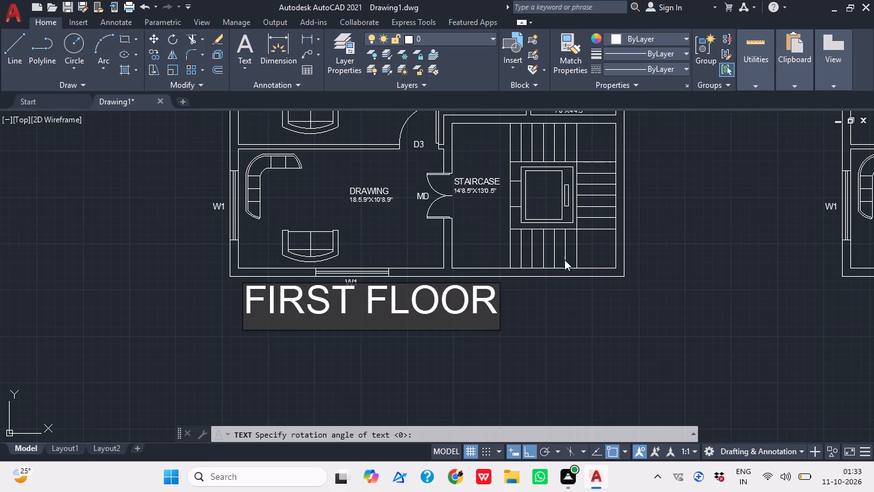
click(561, 353)
key(Escape)
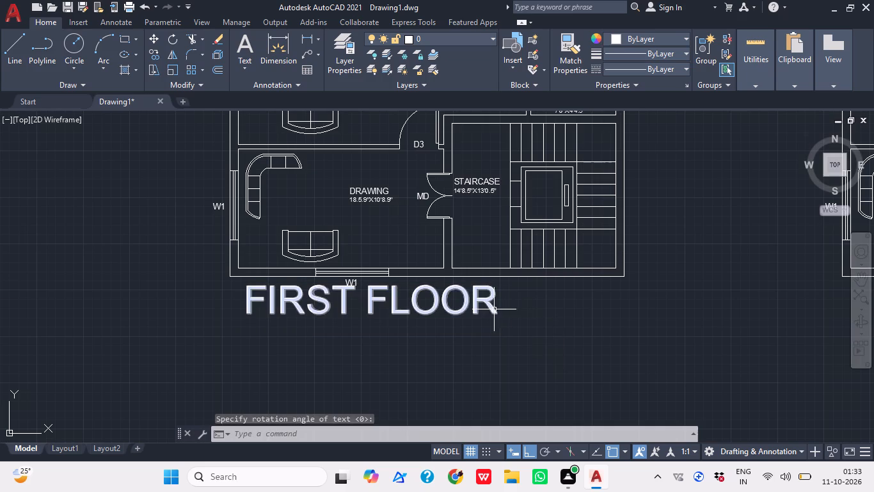
Move the FIRST FLOOR title away from the plan's lower wall and W1 tag, with Ortho turned off.
click(494, 309)
text(M)
key(space)
click(440, 309)
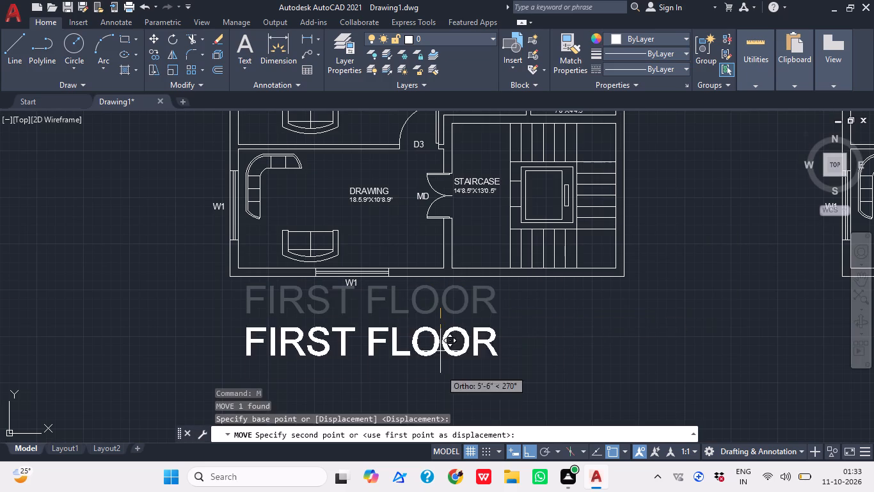
click(529, 454)
scroll(512, 293, down, 3)
middle_drag(520, 315, 466, 330)
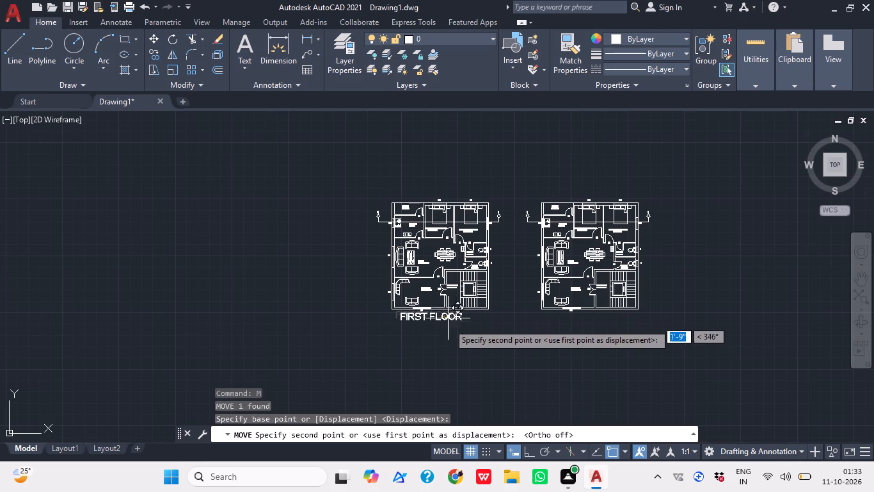
scroll(457, 345, up, 1)
click(456, 313)
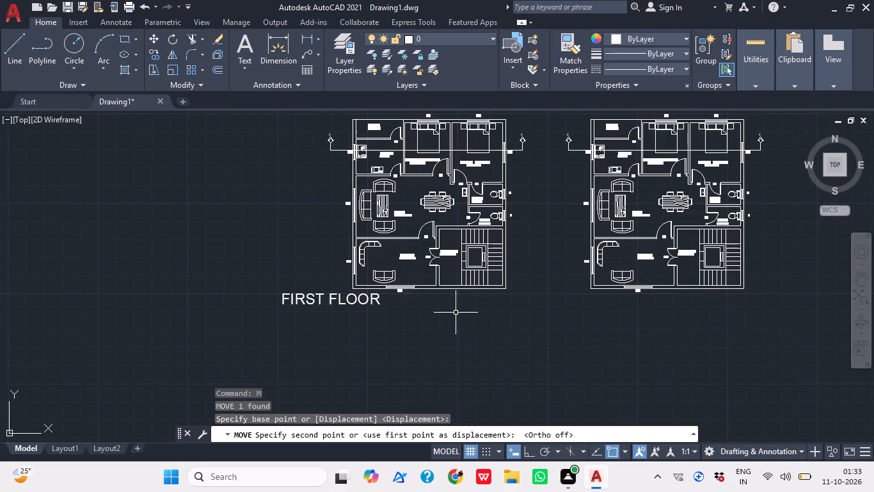
Move the FIRST FLOOR title so it sits beneath the left-hand plan, clear of its lower wall.
drag(364, 318, 357, 311)
click(286, 287)
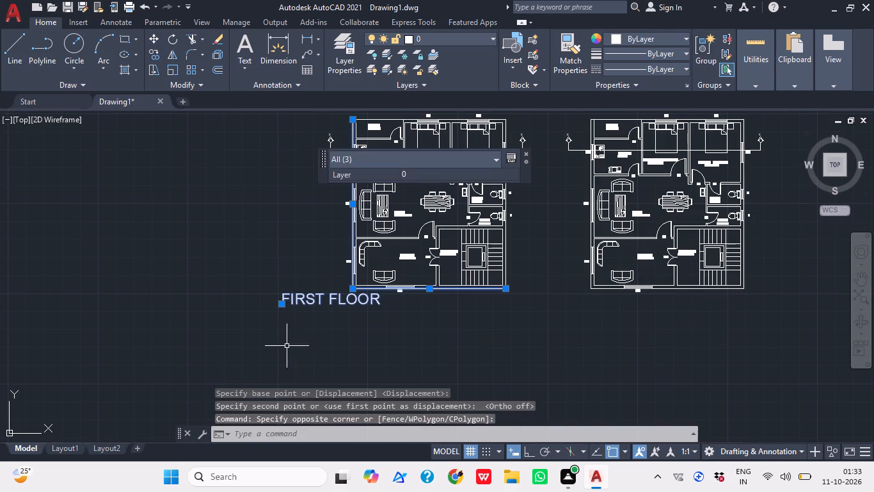
key(Escape)
click(299, 320)
click(287, 290)
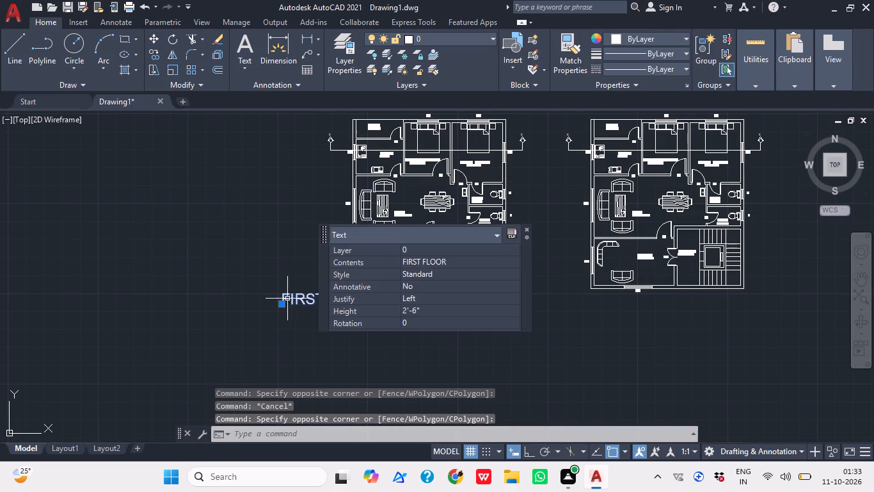
key(m)
key(space)
click(321, 306)
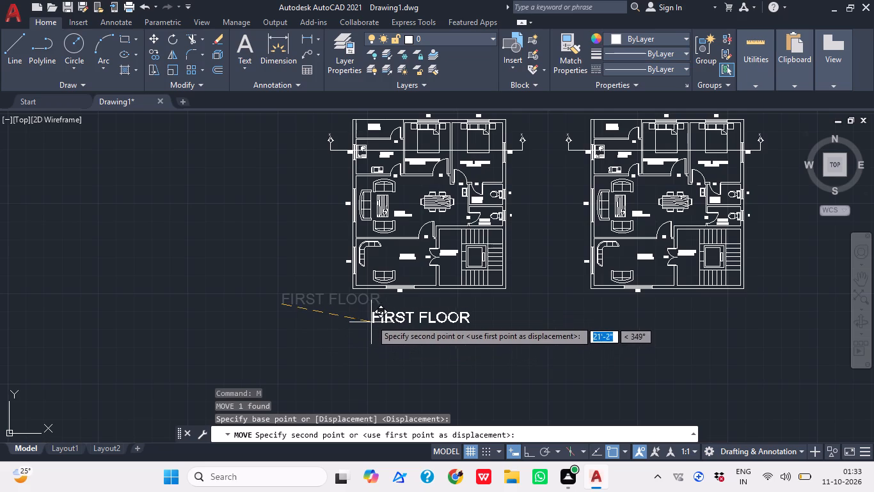
click(373, 319)
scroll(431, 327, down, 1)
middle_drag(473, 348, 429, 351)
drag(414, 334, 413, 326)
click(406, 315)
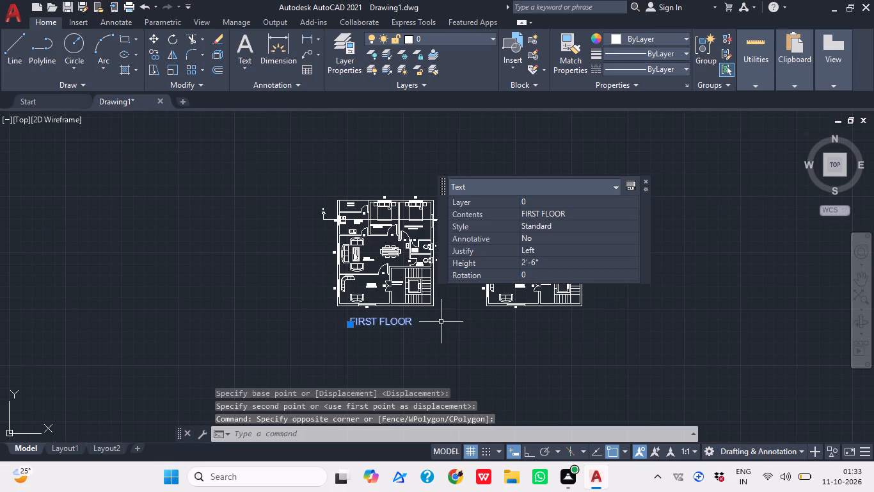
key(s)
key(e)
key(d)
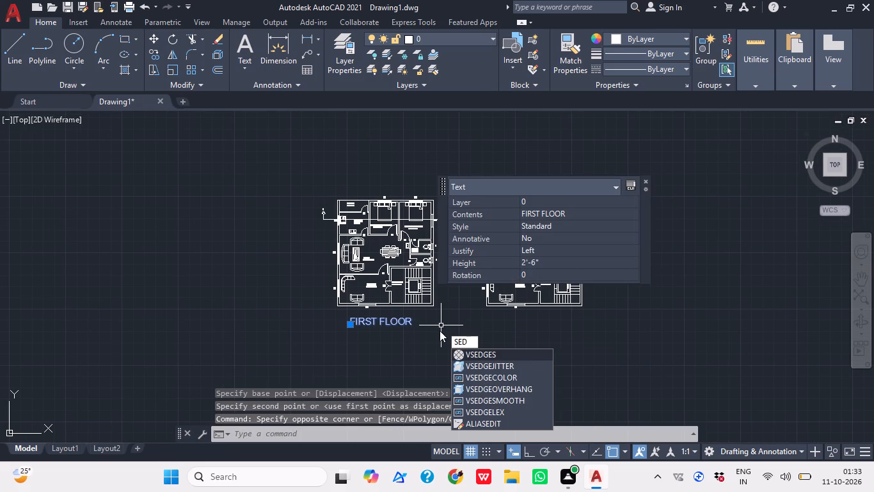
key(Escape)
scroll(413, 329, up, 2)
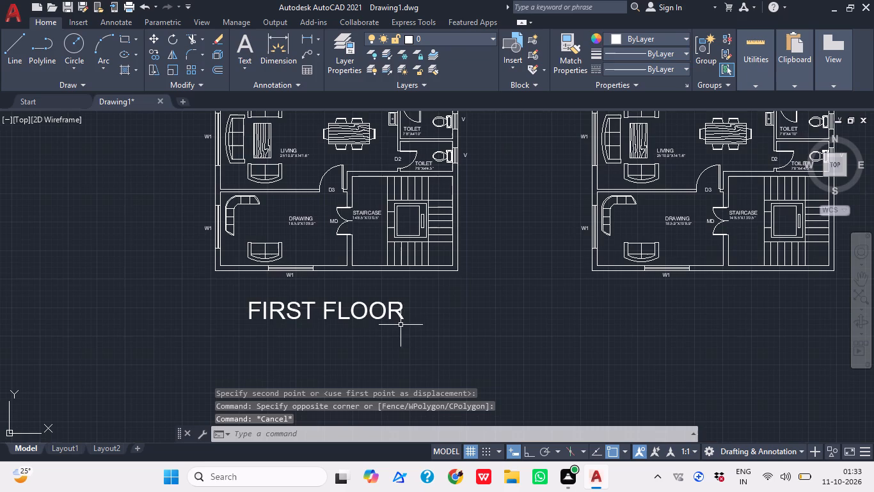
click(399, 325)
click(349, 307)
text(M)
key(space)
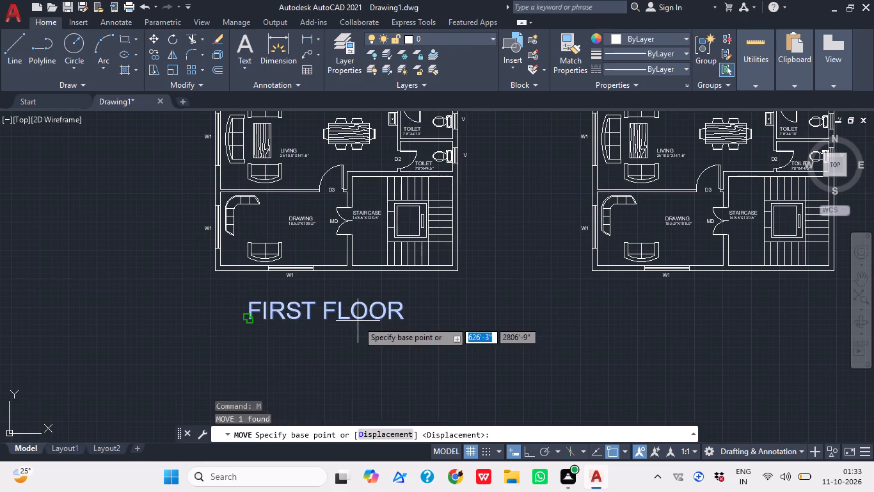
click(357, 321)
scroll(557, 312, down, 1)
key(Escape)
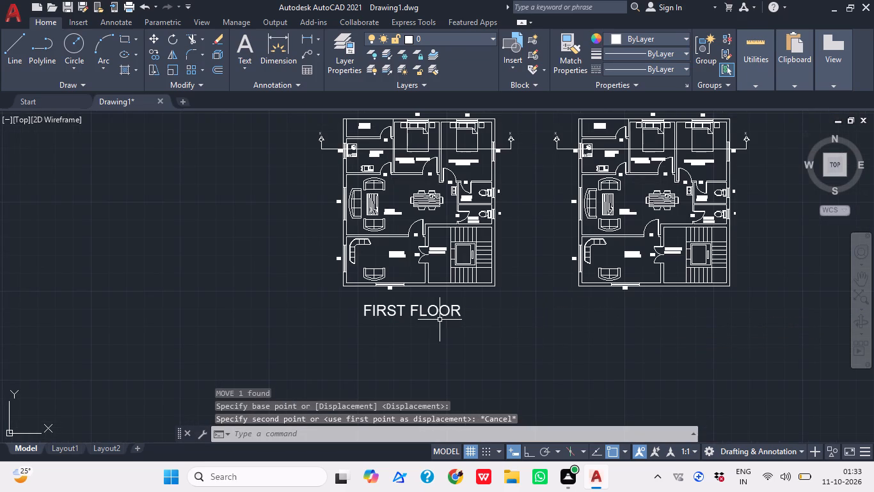
Copy the FIRST FLOOR title to the matching spot beneath the right-hand plan.
click(443, 300)
click(406, 318)
key(c)
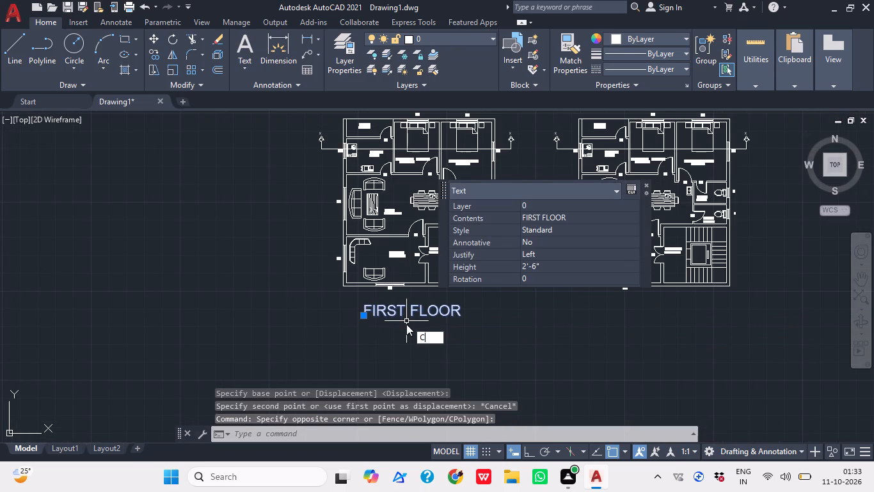
key(o)
text(P)
key(space)
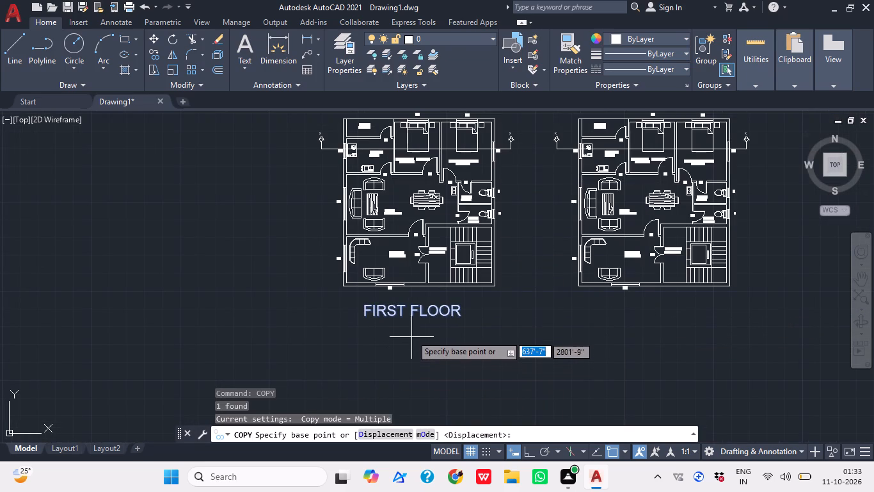
click(411, 316)
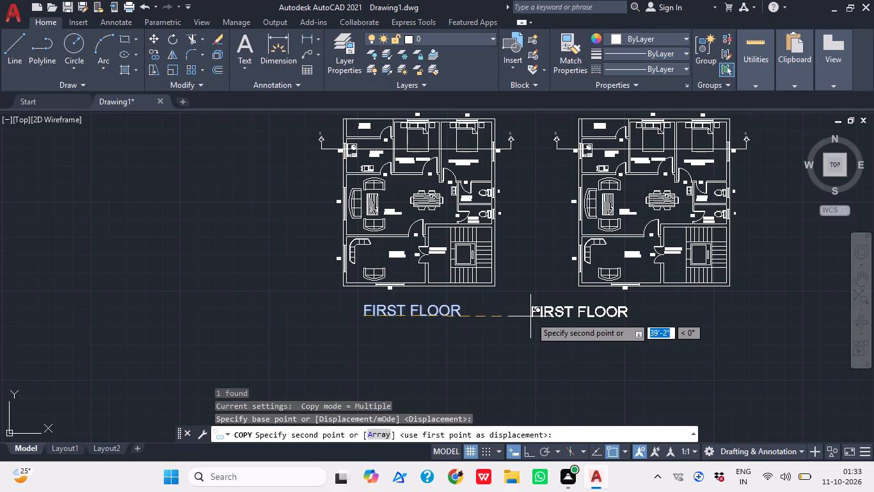
click(605, 313)
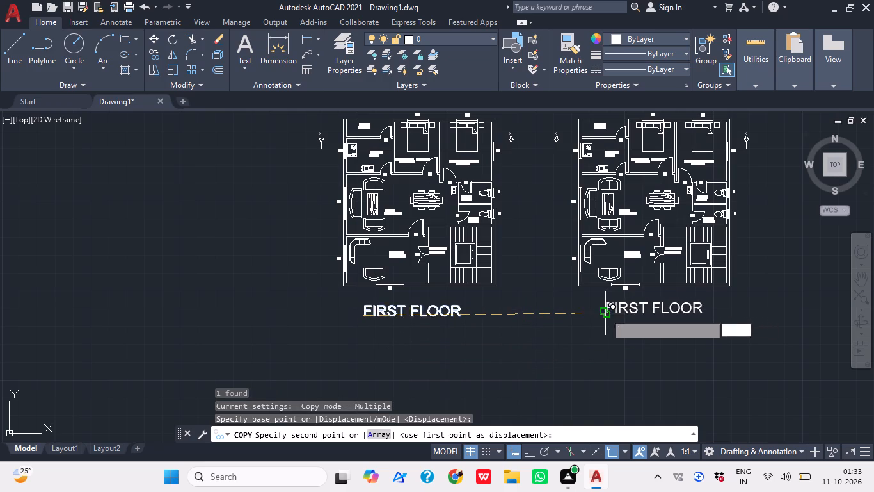
middle_drag(738, 368, 660, 379)
key(Escape)
Change the copied title beneath the right-hand plan to read SECOND FLOOR.
click(599, 316)
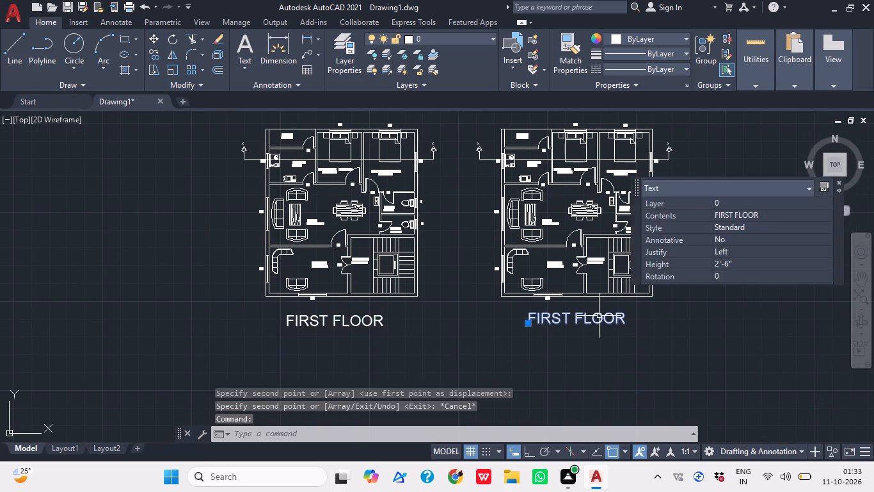
click(599, 316)
text(SECONF)
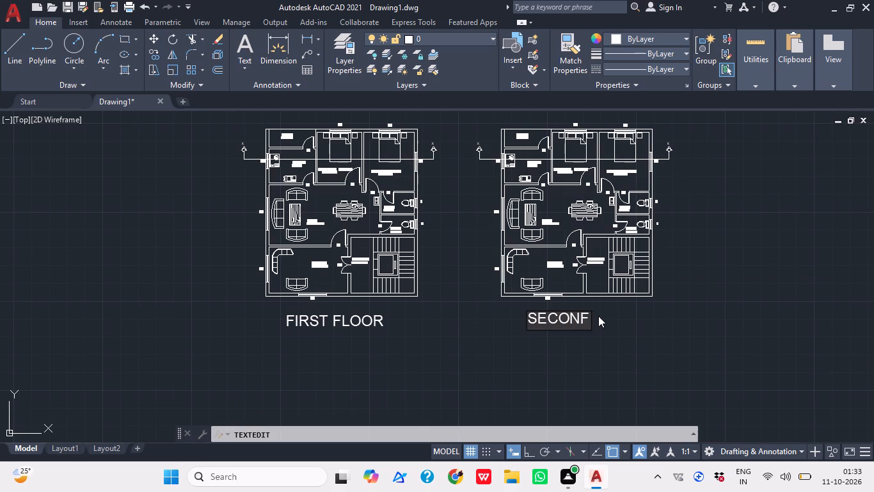
key(BackSpace)
text(D)
key(space)
text(FLOOR)
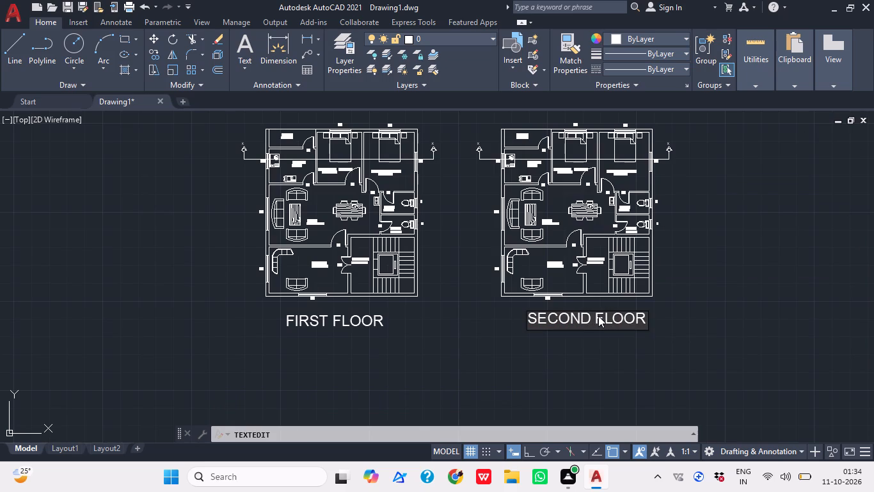
click(778, 397)
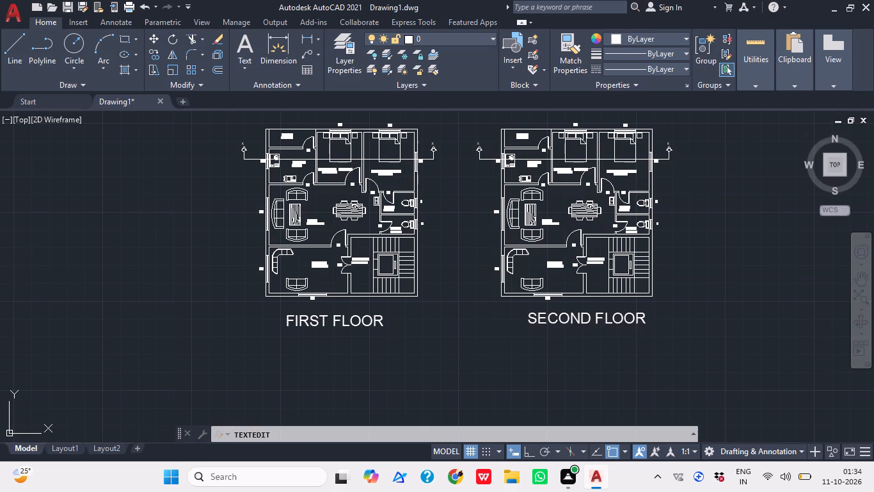
key(Escape)
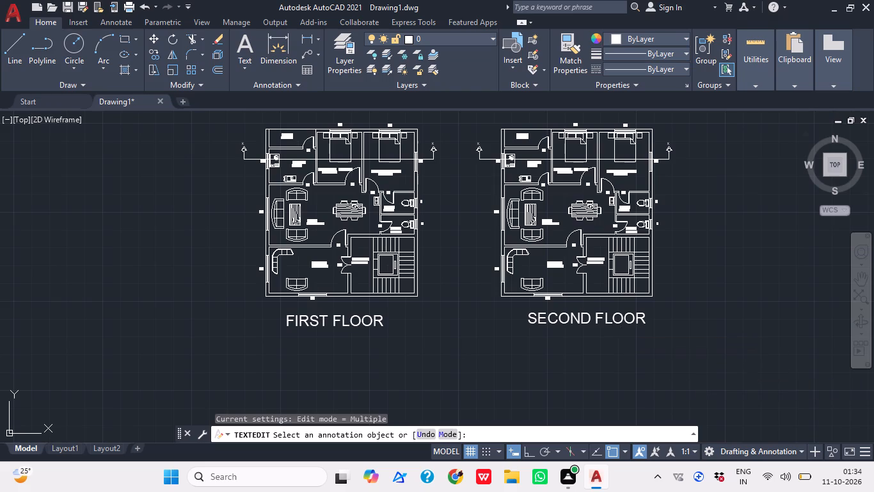
Move the SECOND FLOOR title slightly so it sits centred beneath the right-hand plan.
click(610, 320)
click(515, 322)
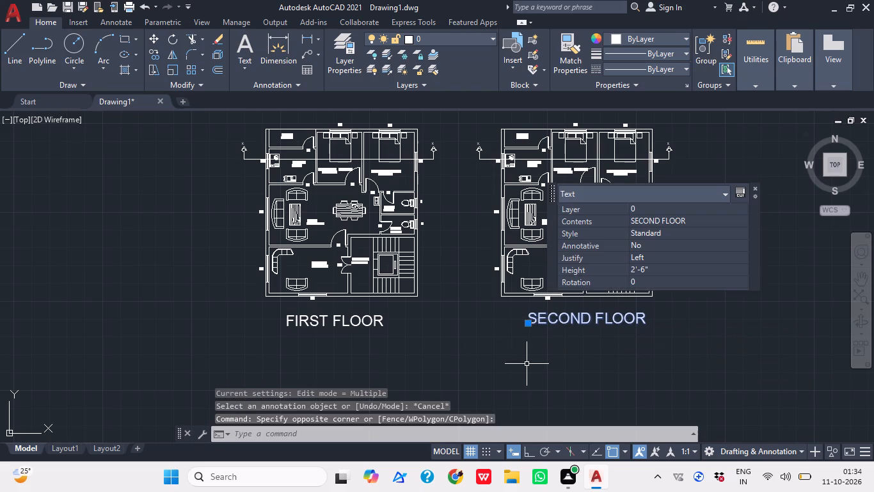
key(m)
key(space)
click(592, 354)
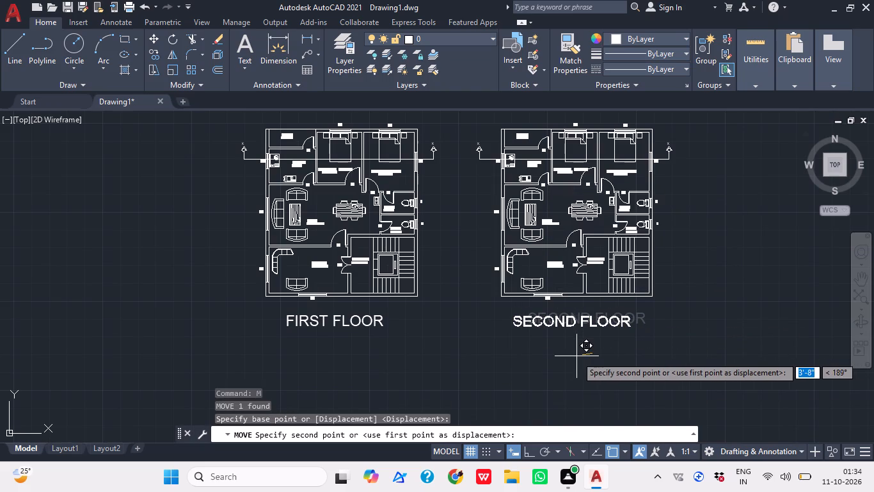
click(581, 356)
Review both titled floor plans side by side, checking their room labels, opening tags and section markers.
scroll(669, 407, down, 1)
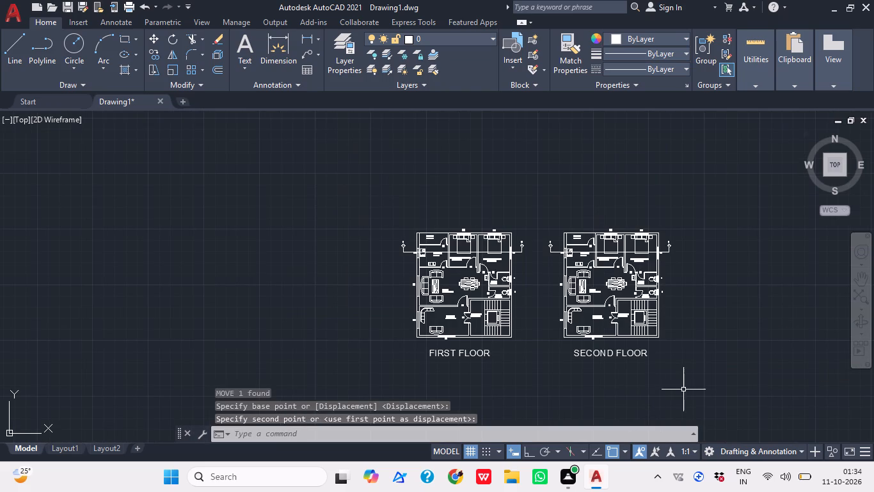
middle_drag(684, 385, 639, 380)
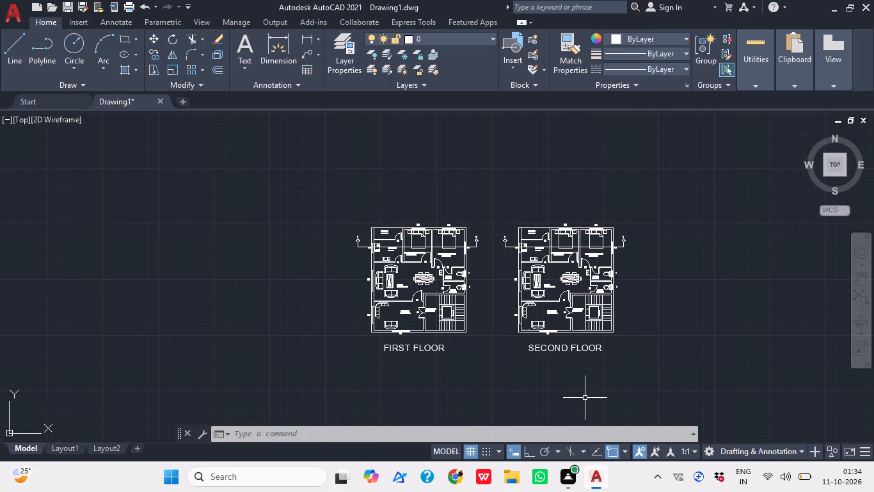
scroll(572, 291, up, 2)
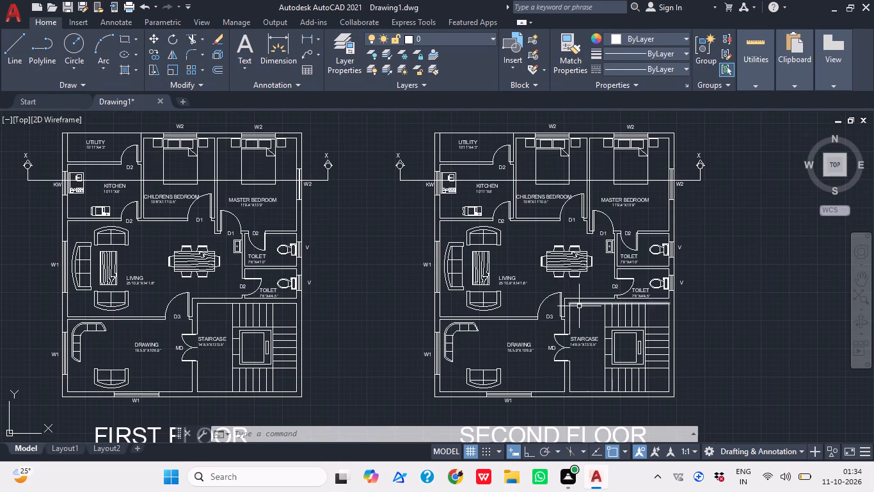
scroll(580, 307, down, 1)
middle_drag(592, 318, 614, 331)
scroll(592, 318, down, 1)
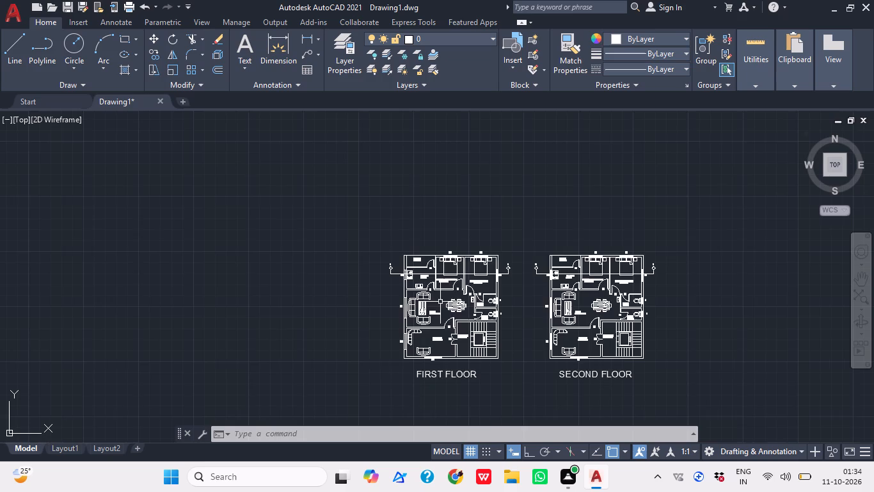
scroll(443, 285, up, 2)
middle_drag(458, 302, 452, 278)
scroll(452, 278, down, 1)
middle_drag(457, 324, 431, 318)
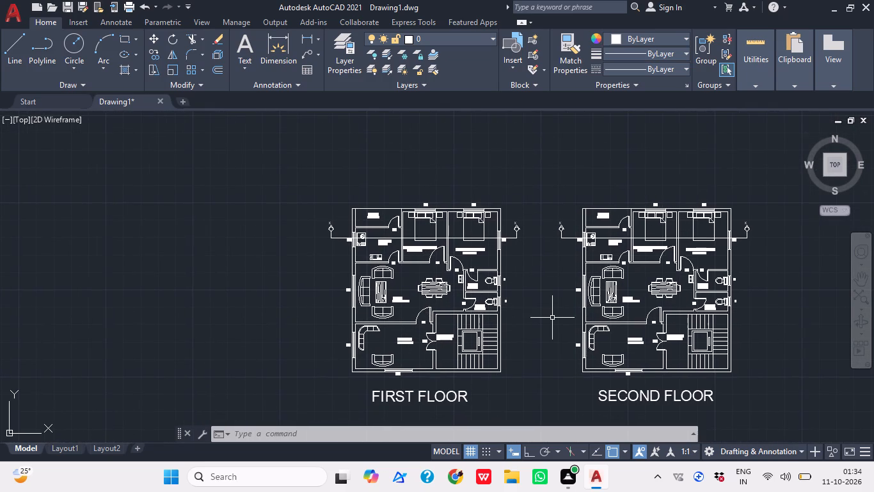
scroll(545, 312, up, 1)
middle_drag(545, 312, 468, 311)
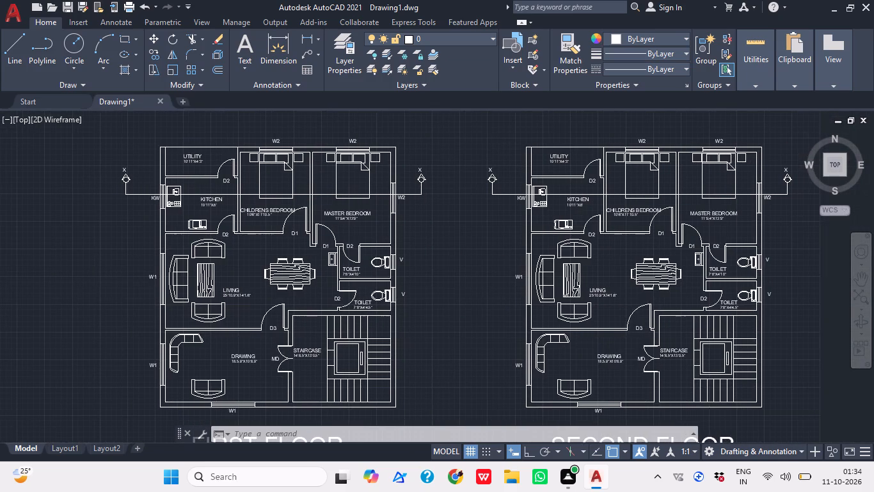
middle_drag(468, 309, 459, 295)
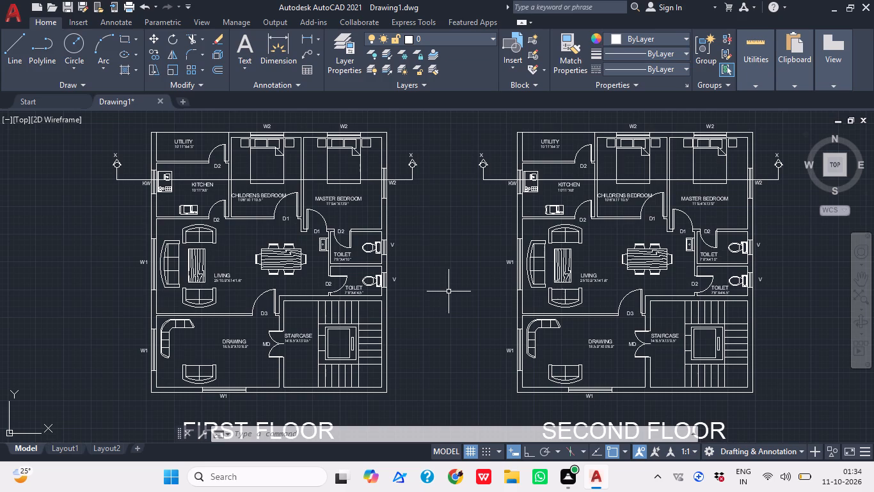
scroll(475, 249, down, 1)
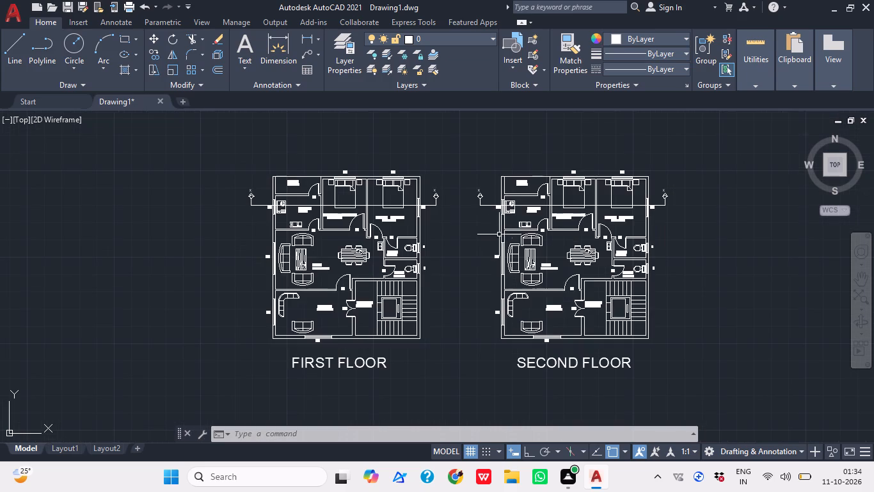
Move the entire right-hand plan with its SECOND FLOOR title directly below the FIRST FLOOR title, roughly aligned with the first-floor plan.
drag(683, 397, 679, 384)
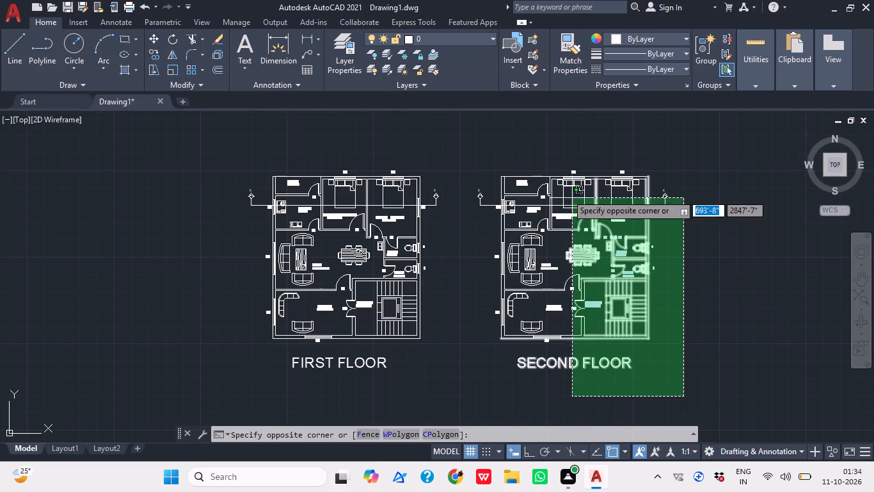
click(459, 142)
middle_drag(616, 213, 610, 211)
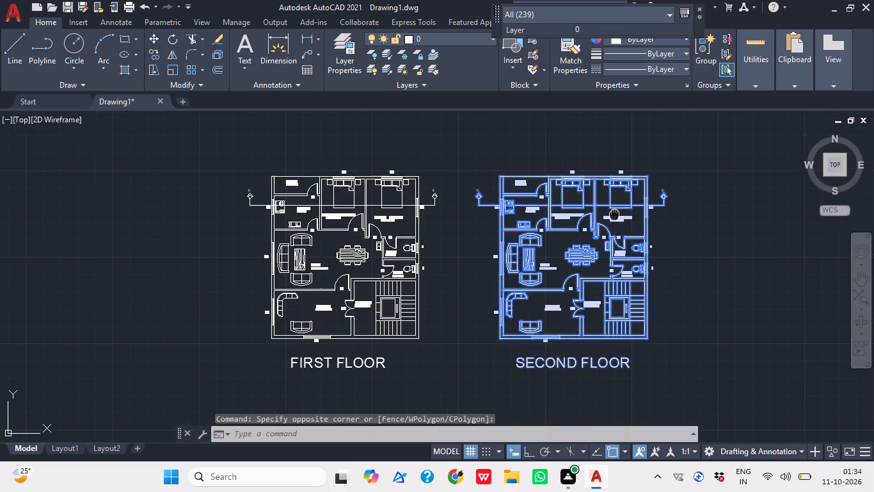
middle_drag(610, 211, 602, 208)
key(m)
key(space)
scroll(593, 297, down, 1)
middle_drag(593, 297, 663, 196)
middle_drag(628, 135, 605, 173)
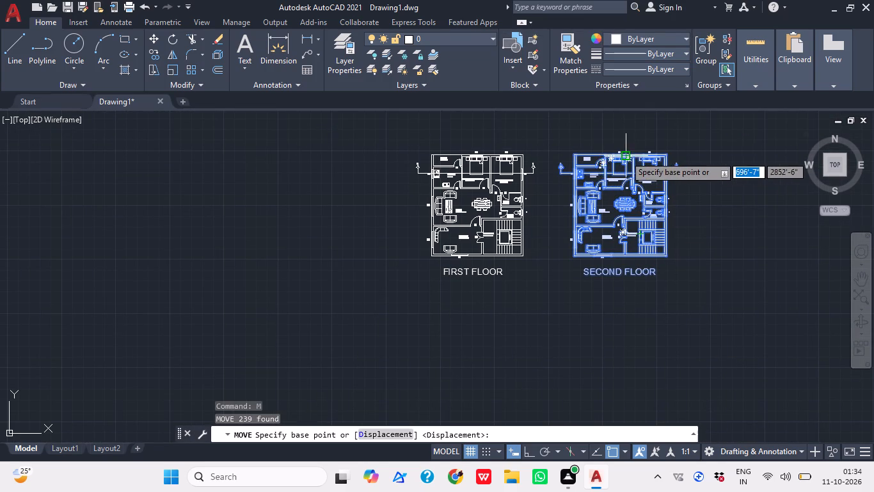
click(625, 156)
scroll(609, 250, down, 1)
middle_drag(609, 250, 676, 171)
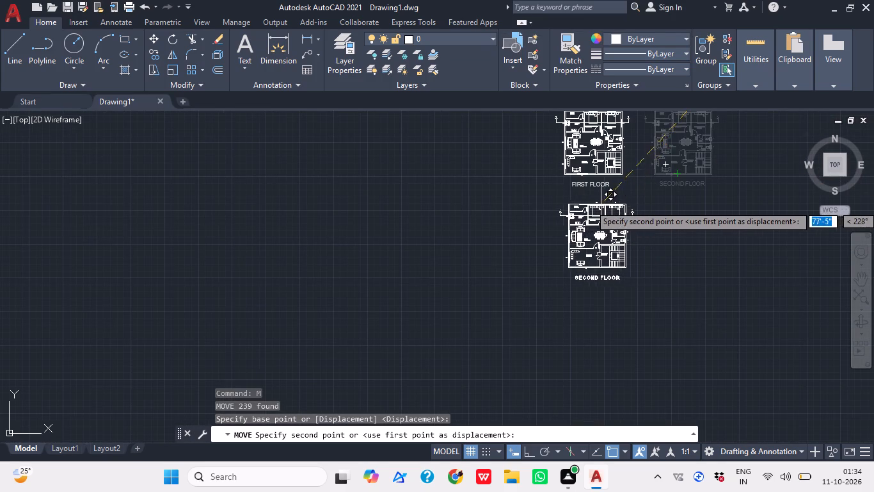
scroll(594, 207, up, 1)
middle_drag(588, 215, 539, 249)
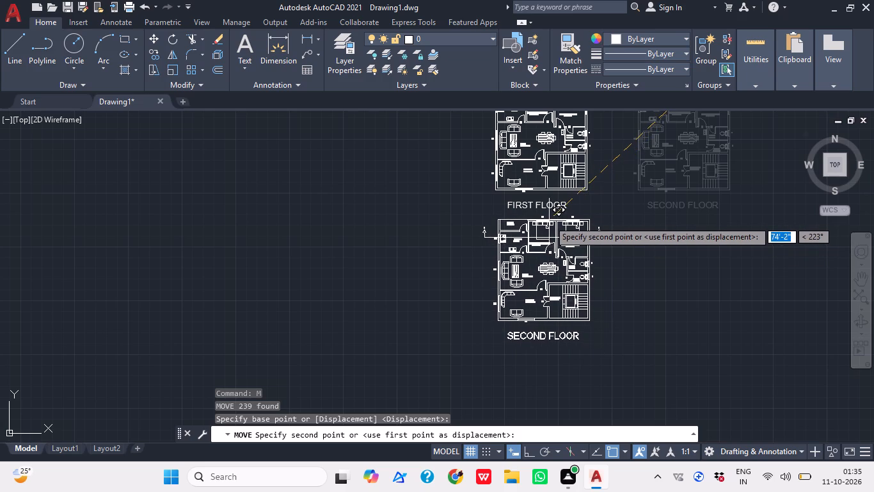
click(549, 220)
Examine the stacked floor plans, checking their alignment and the space beneath the FIRST FLOOR title.
middle_drag(605, 241, 525, 285)
scroll(564, 235, down, 1)
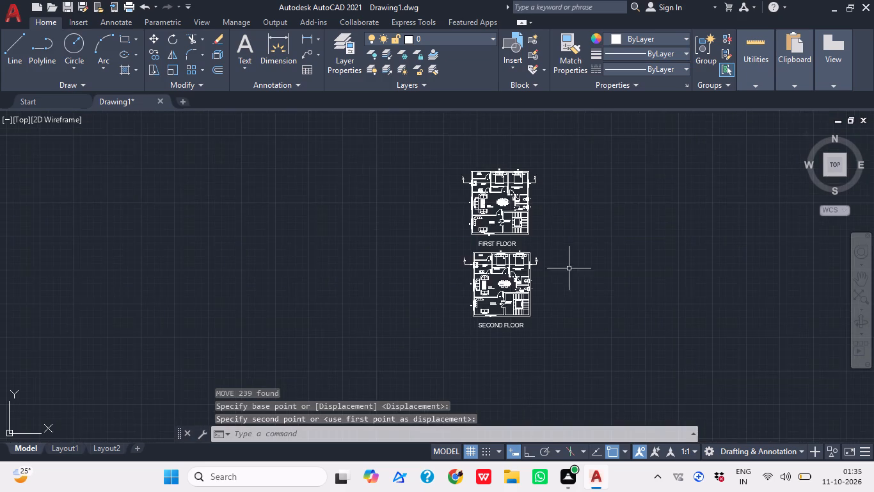
middle_drag(569, 268, 480, 256)
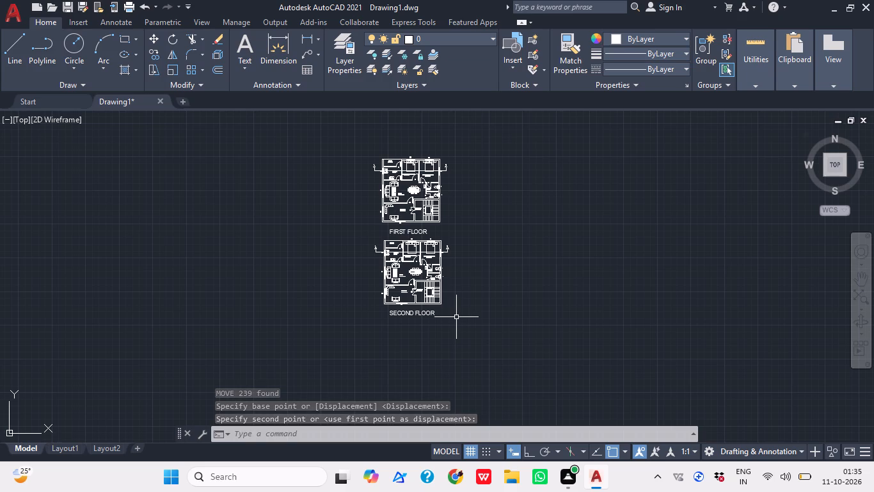
middle_click(390, 242)
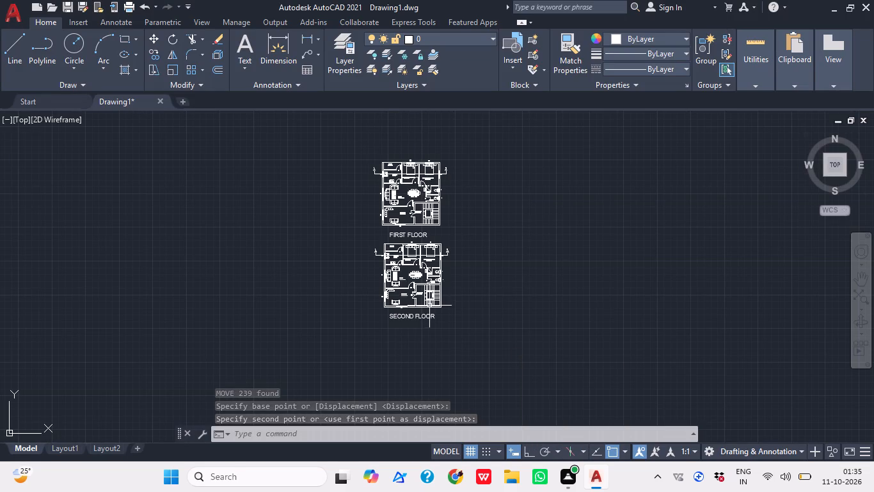
scroll(412, 243, up, 3)
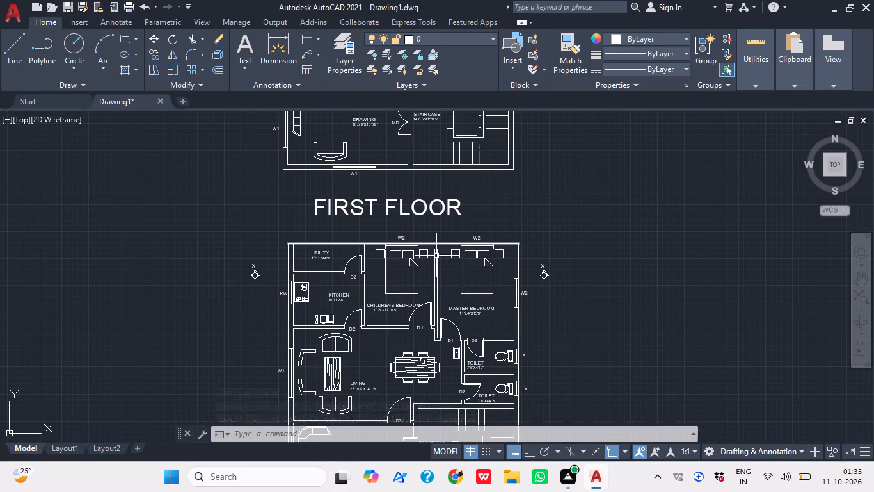
middle_drag(459, 289, 448, 302)
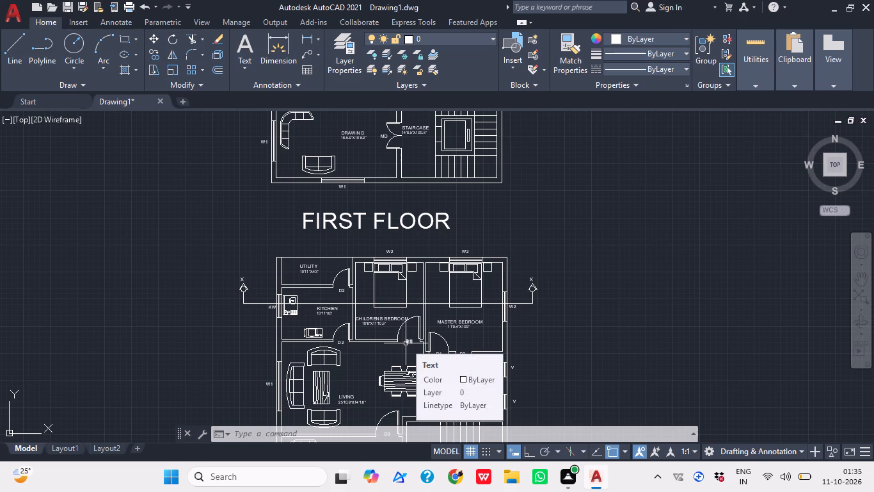
middle_drag(629, 275, 598, 242)
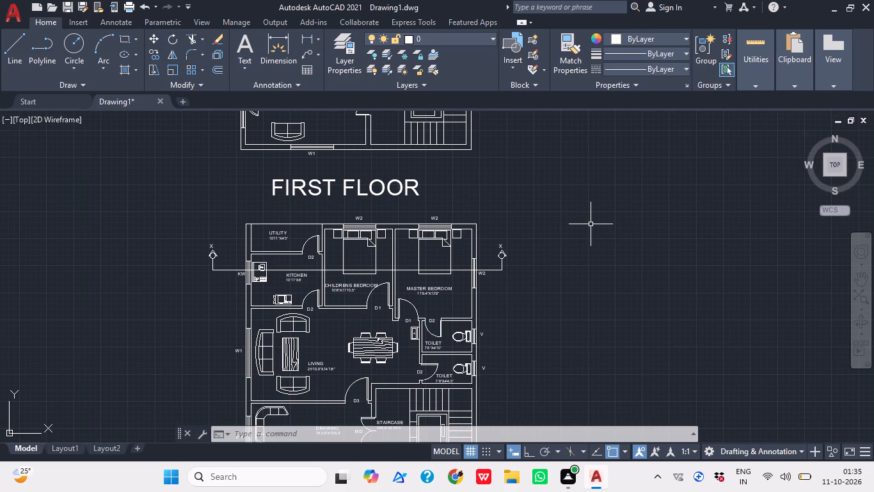
Turn ortho on and underline the FIRST FLOOR title with a horizontal line about 23' long.
text(L)
key(space)
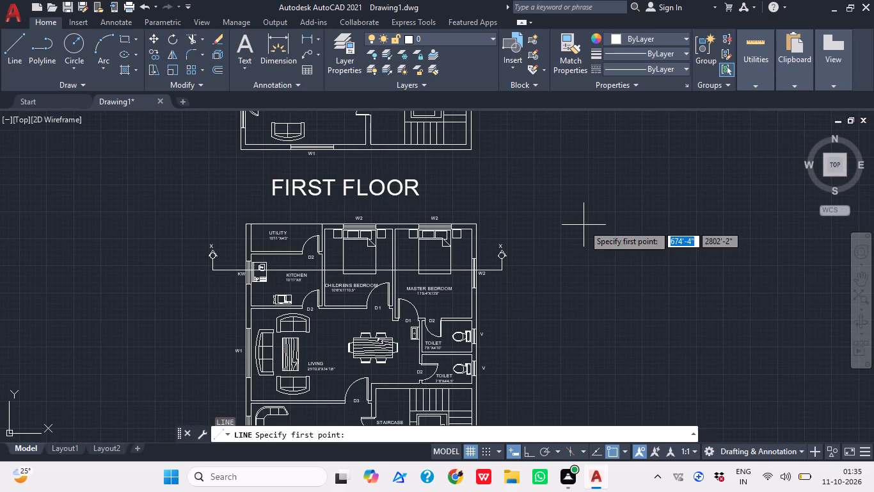
scroll(278, 214, up, 2)
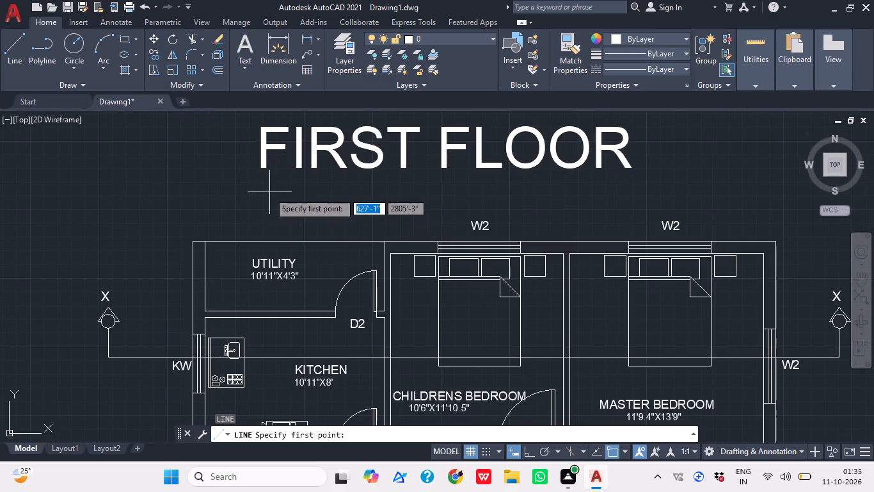
click(262, 193)
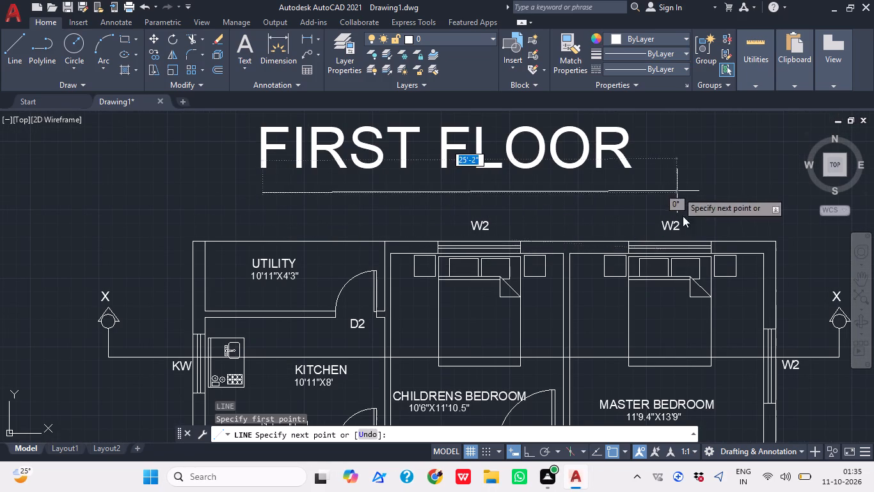
click(530, 448)
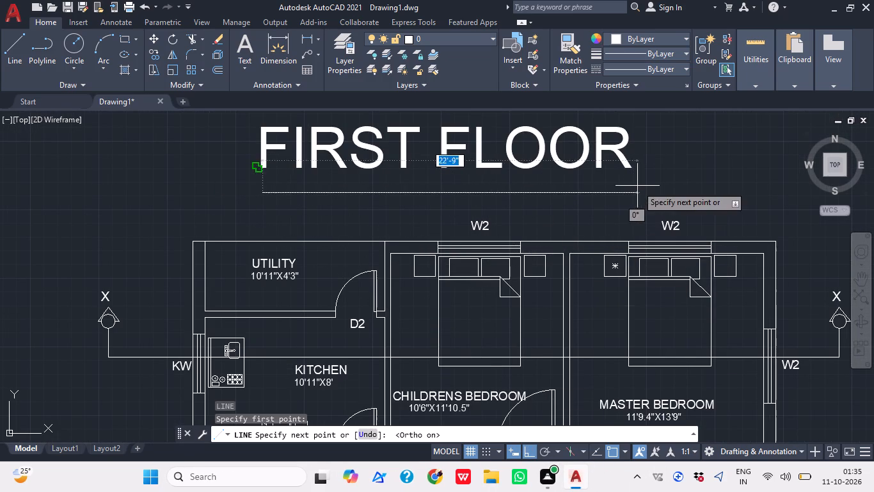
click(637, 186)
key(ctrl+z)
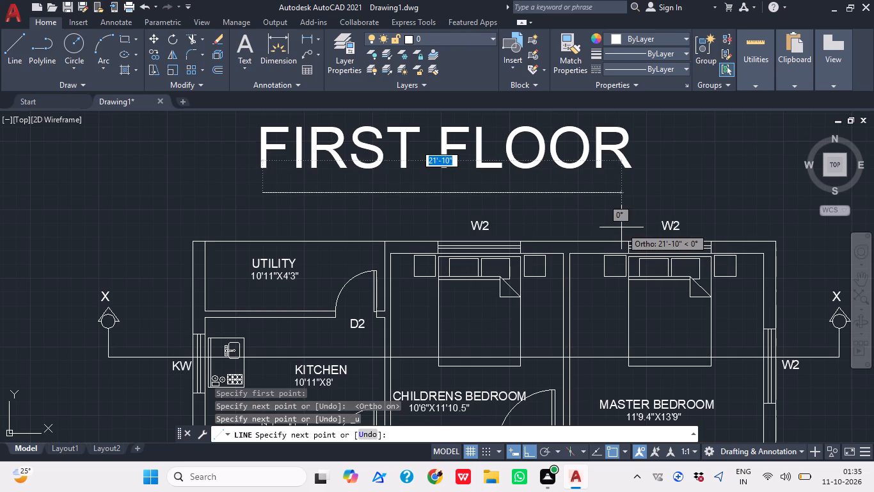
scroll(644, 220, up, 1)
scroll(625, 201, down, 1)
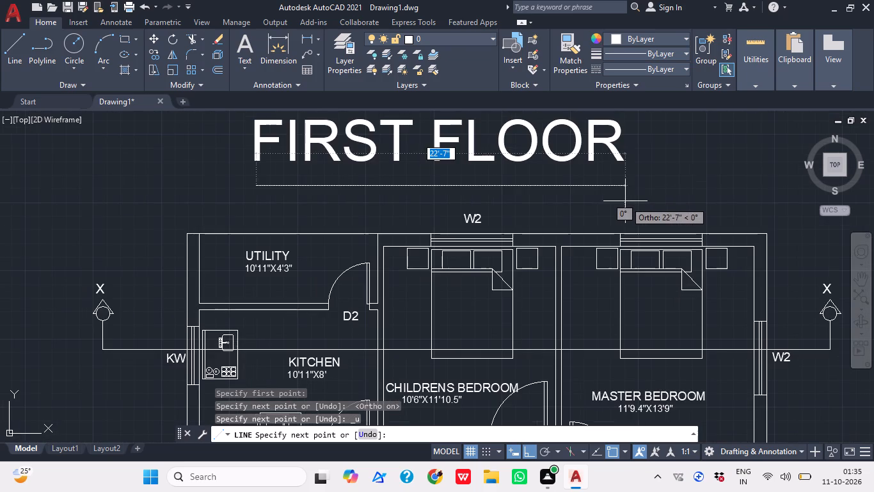
click(634, 184)
middle_drag(660, 172, 637, 158)
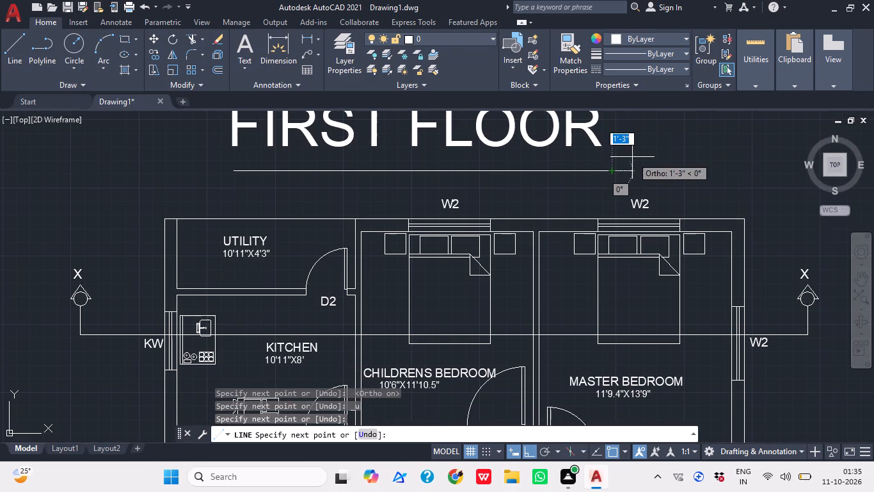
key(Escape)
Underline the SECOND FLOOR title with a horizontal line about 28'-4" long.
scroll(631, 160, down, 2)
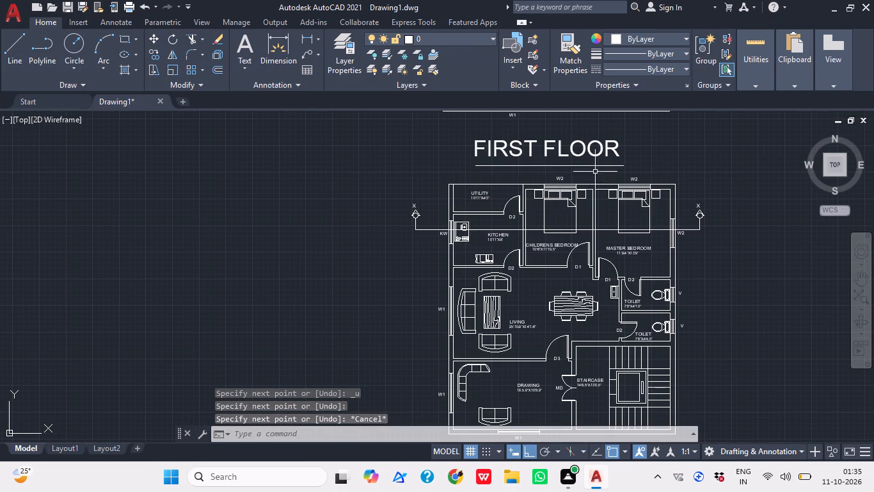
scroll(649, 187, down, 2)
middle_drag(715, 261, 649, 252)
key(l)
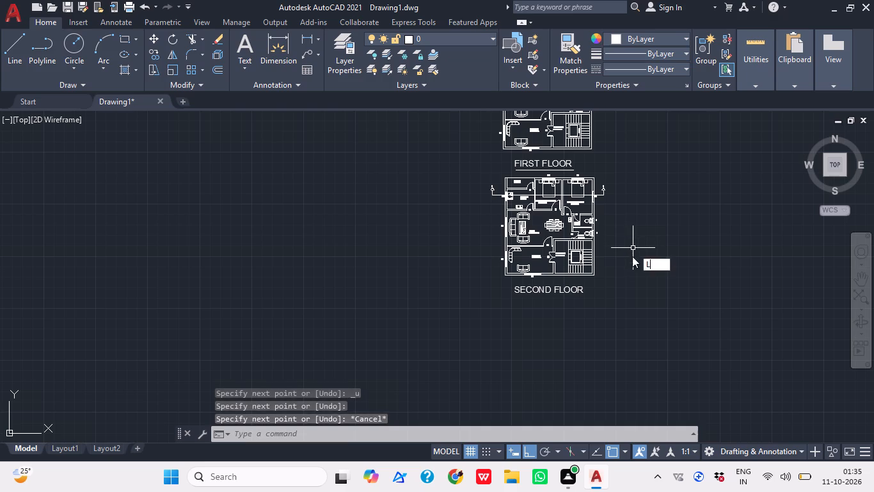
key(space)
scroll(517, 323, up, 2)
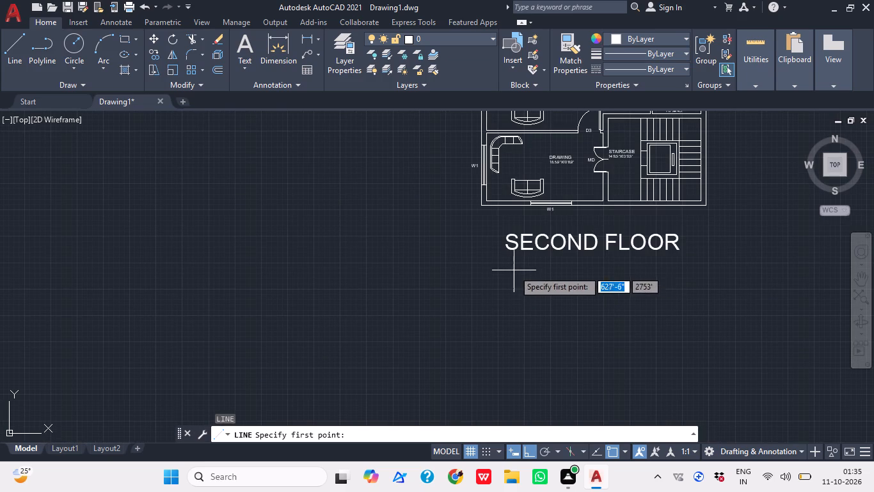
scroll(511, 261, up, 2)
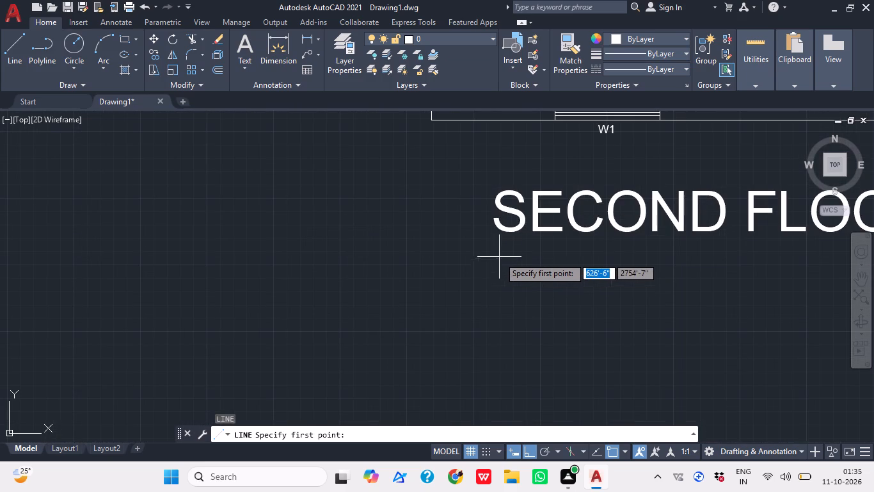
click(501, 256)
scroll(517, 258, down, 3)
middle_drag(599, 286, 509, 303)
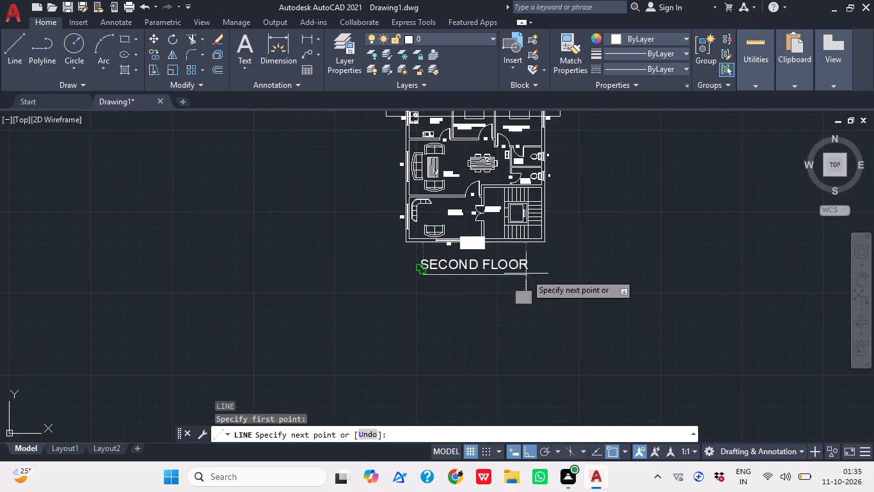
scroll(526, 274, up, 2)
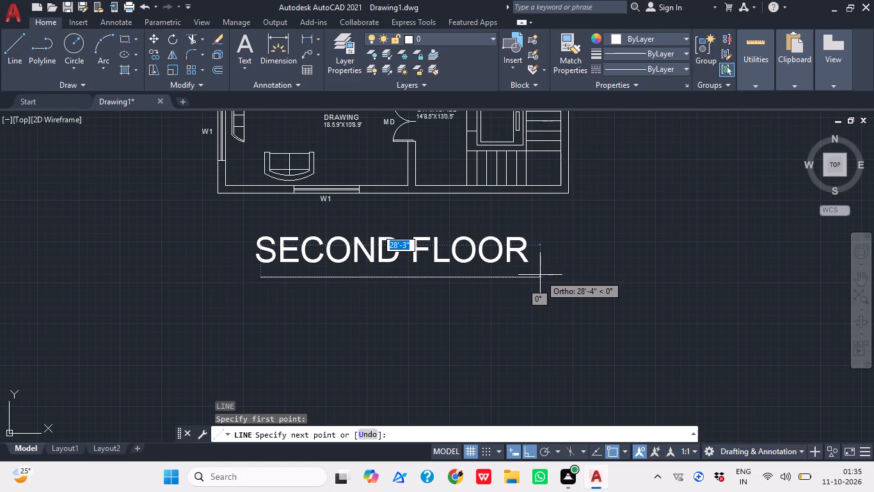
click(539, 275)
middle_drag(589, 264, 541, 358)
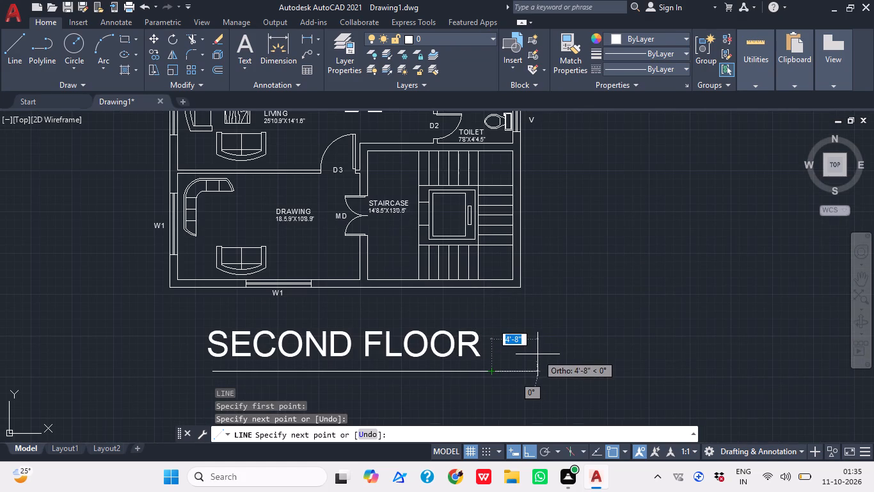
key(Escape)
Review the two stacked floor plans together with their underlined FIRST FLOOR and SECOND FLOOR titles.
scroll(545, 360, down, 2)
middle_drag(555, 357, 531, 424)
middle_drag(486, 315, 521, 264)
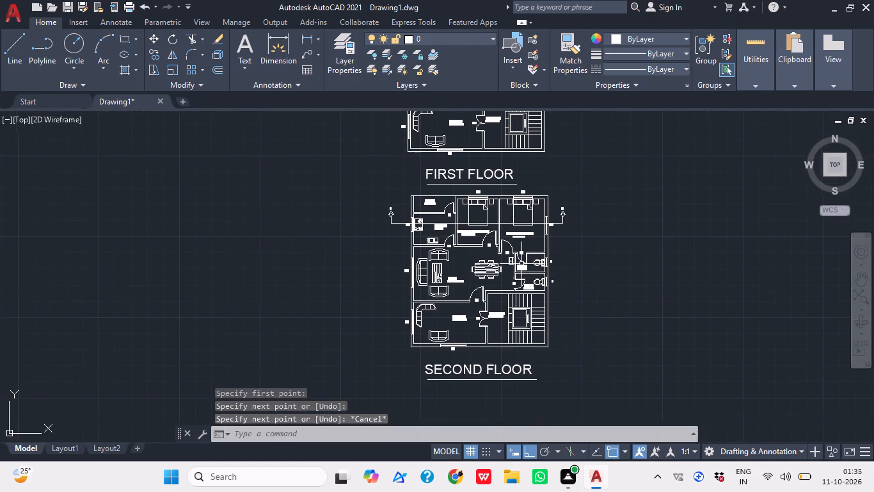
middle_drag(577, 301, 575, 327)
scroll(581, 305, down, 2)
middle_drag(564, 322, 527, 341)
scroll(517, 338, up, 1)
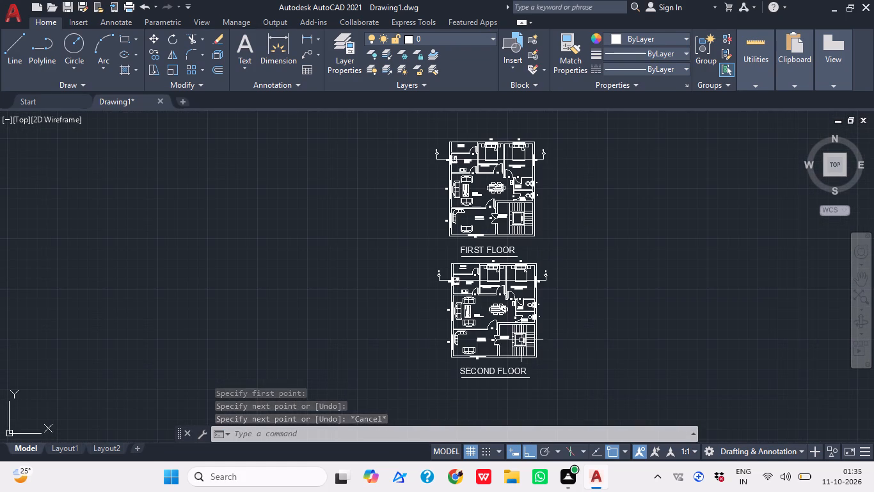
middle_click(543, 339)
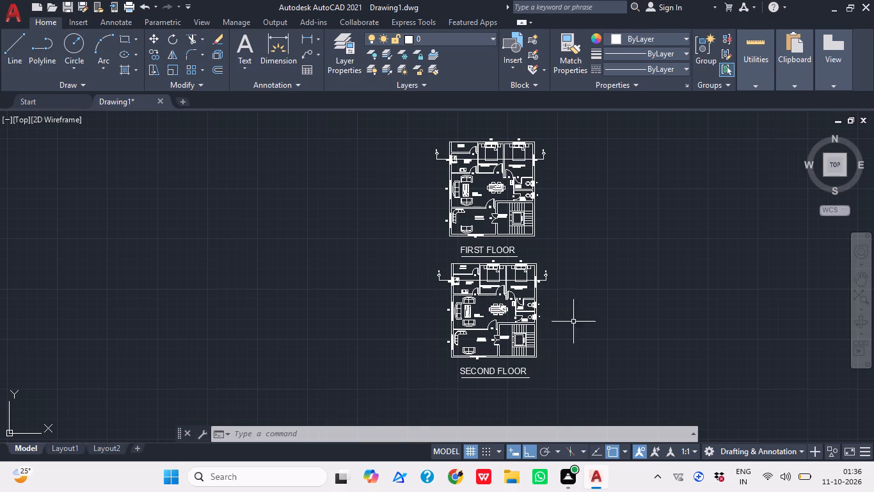
middle_drag(579, 327, 553, 299)
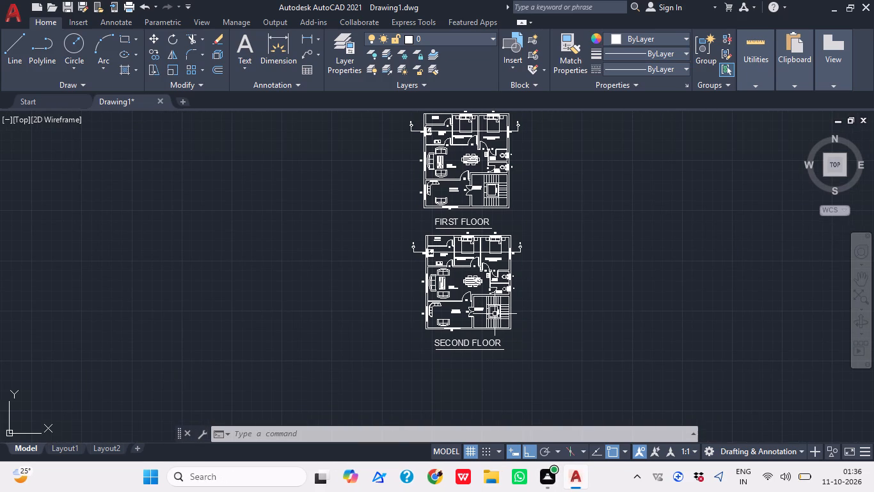
middle_drag(523, 251, 546, 302)
scroll(531, 277, up, 1)
middle_drag(531, 277, 530, 253)
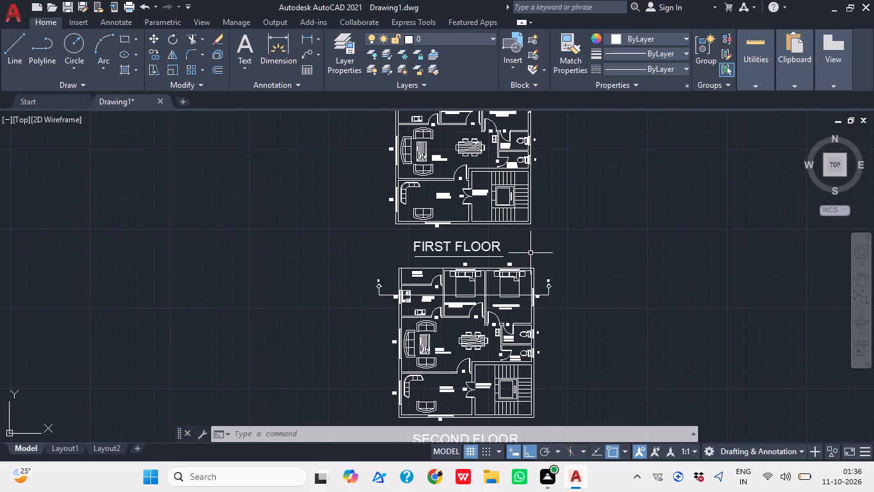
middle_drag(530, 253, 530, 243)
scroll(536, 300, down, 1)
middle_drag(536, 301, 532, 286)
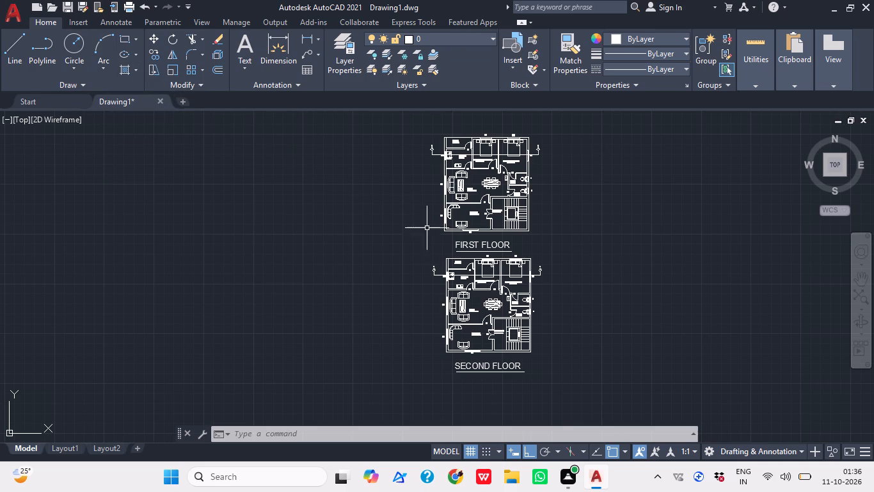
middle_click(592, 262)
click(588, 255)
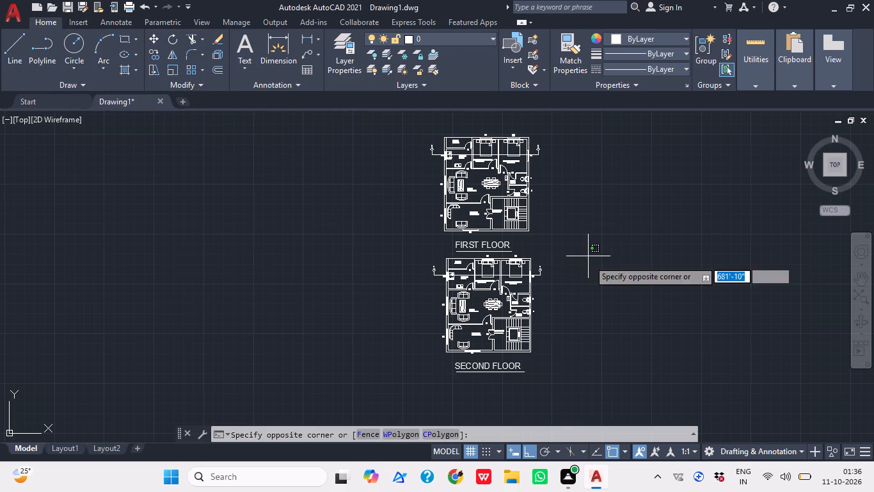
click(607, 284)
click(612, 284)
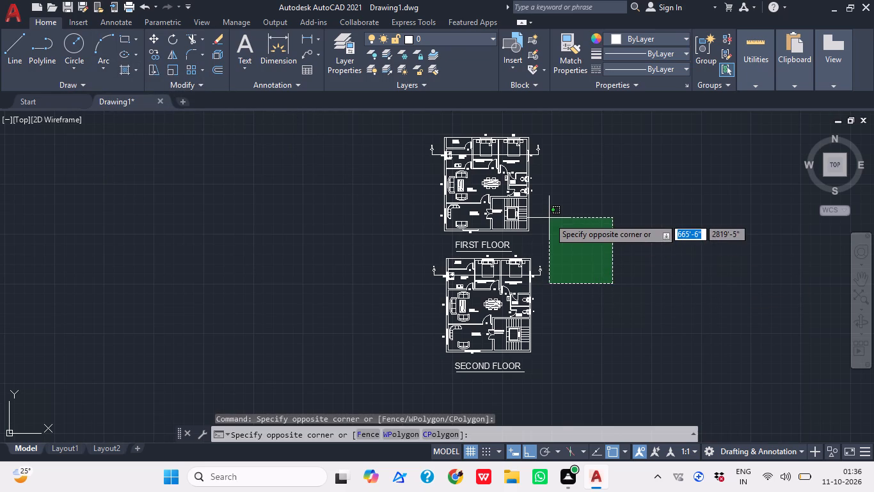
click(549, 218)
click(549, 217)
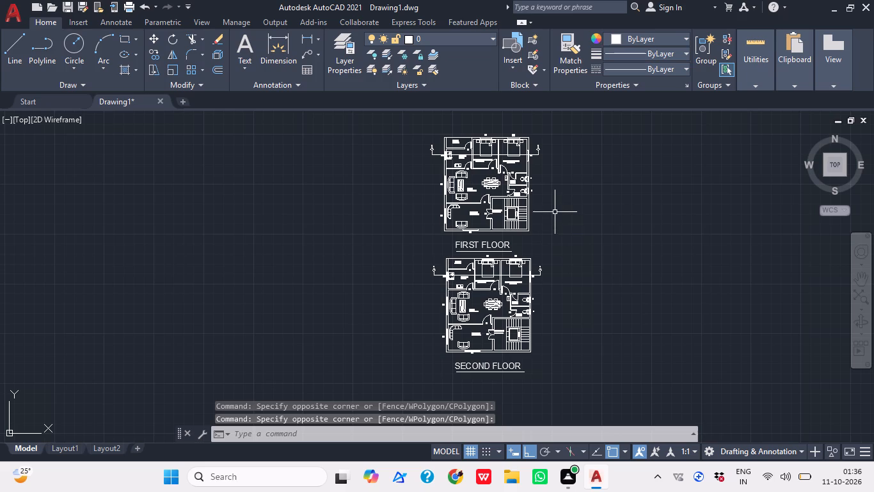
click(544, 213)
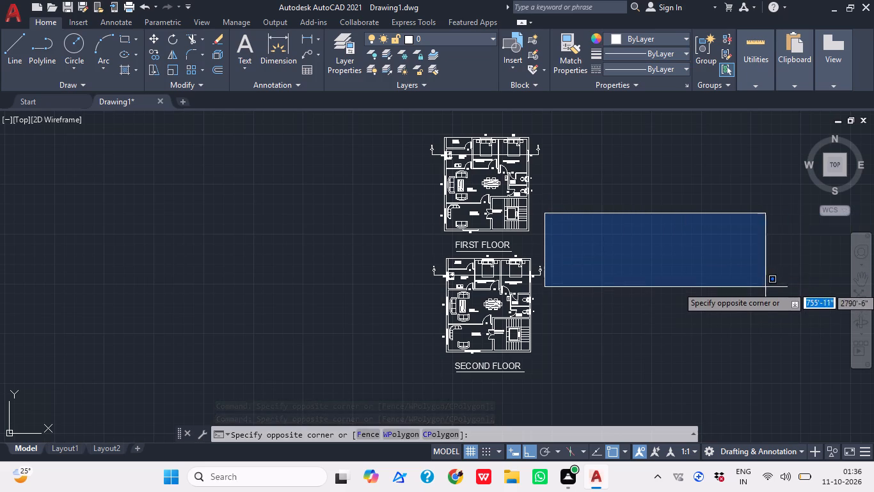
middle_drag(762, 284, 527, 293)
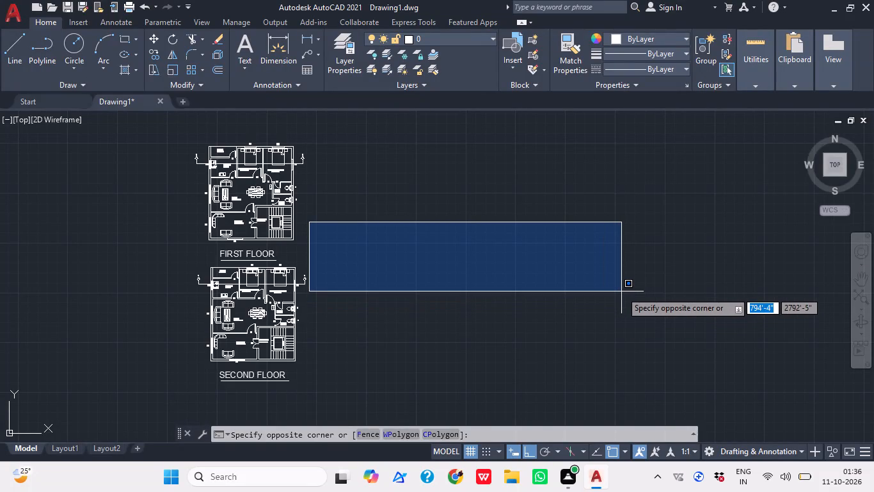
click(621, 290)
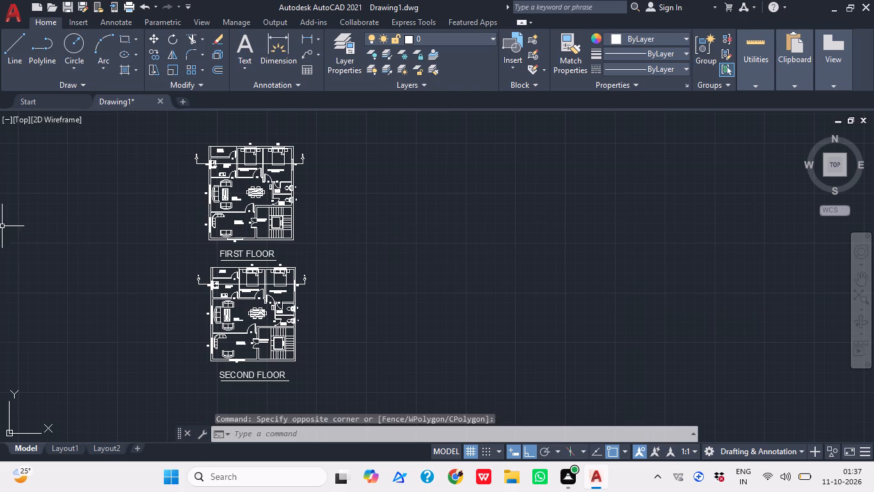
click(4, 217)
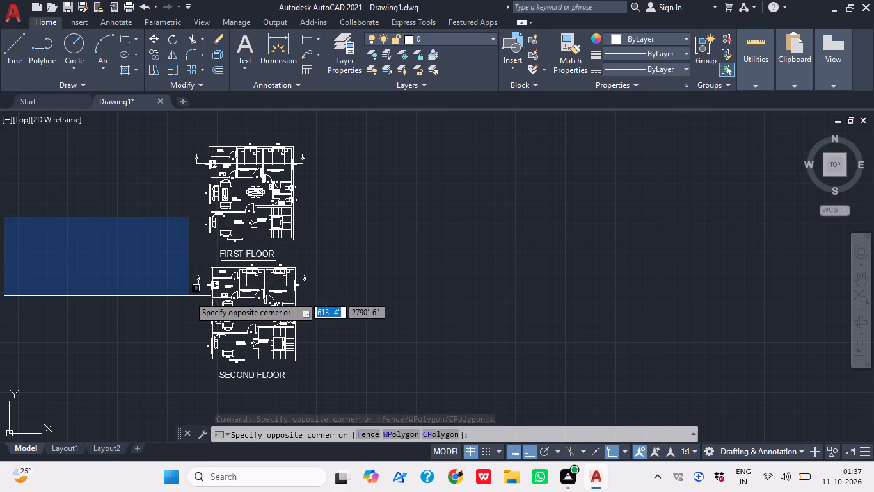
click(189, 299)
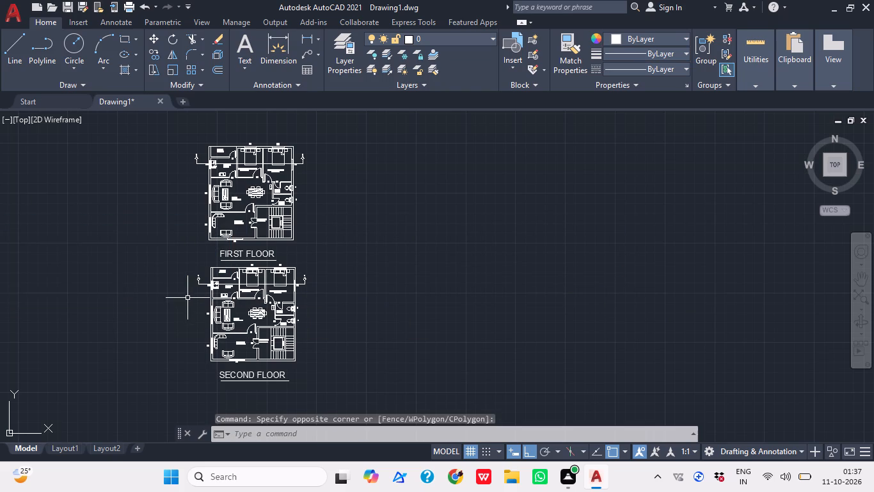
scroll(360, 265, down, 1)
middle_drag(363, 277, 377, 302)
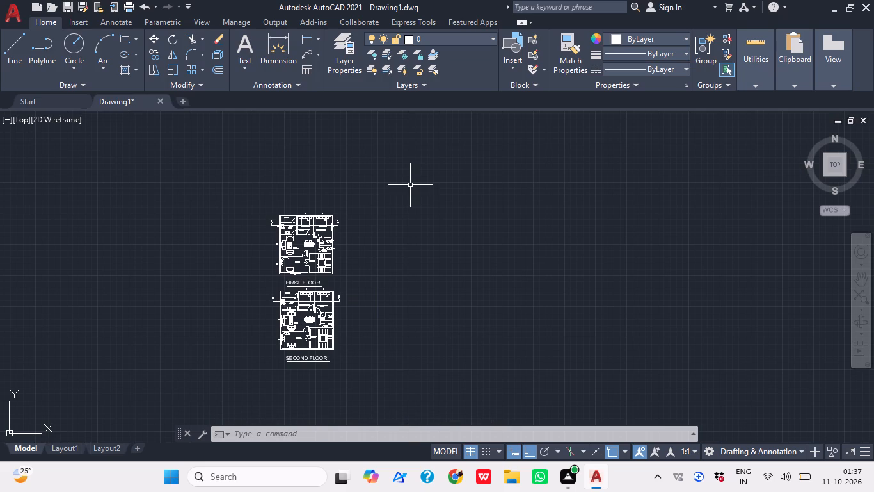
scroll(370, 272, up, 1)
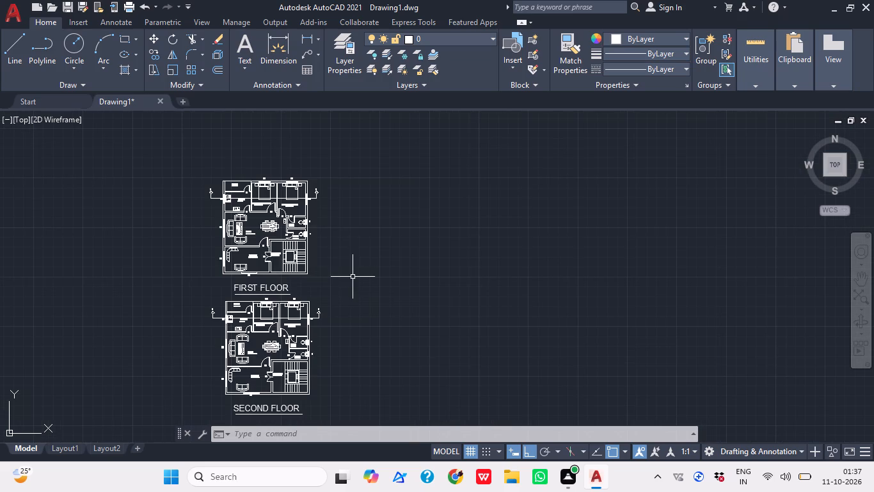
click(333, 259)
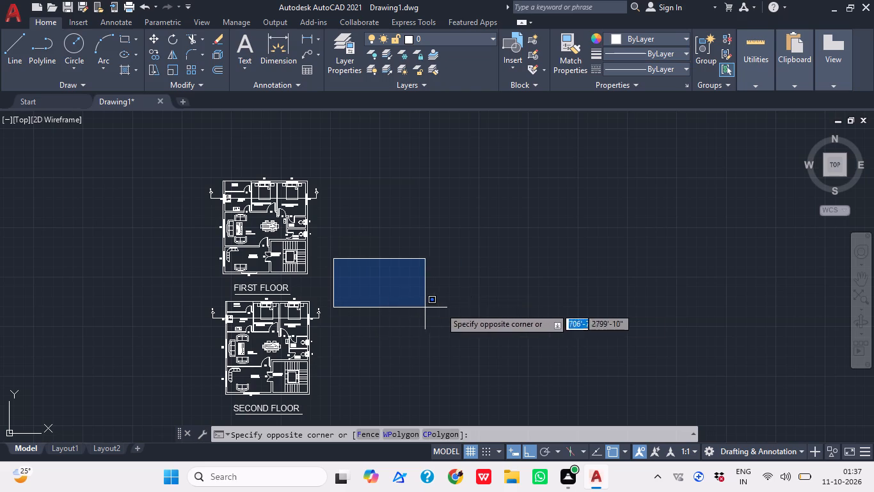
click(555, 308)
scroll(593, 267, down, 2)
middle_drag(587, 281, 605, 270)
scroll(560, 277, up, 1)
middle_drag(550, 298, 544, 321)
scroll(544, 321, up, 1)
Save the drawing in the AUTO CADD folder under the file name RESIDENTIAL BUILDING.
key(ctrl+s)
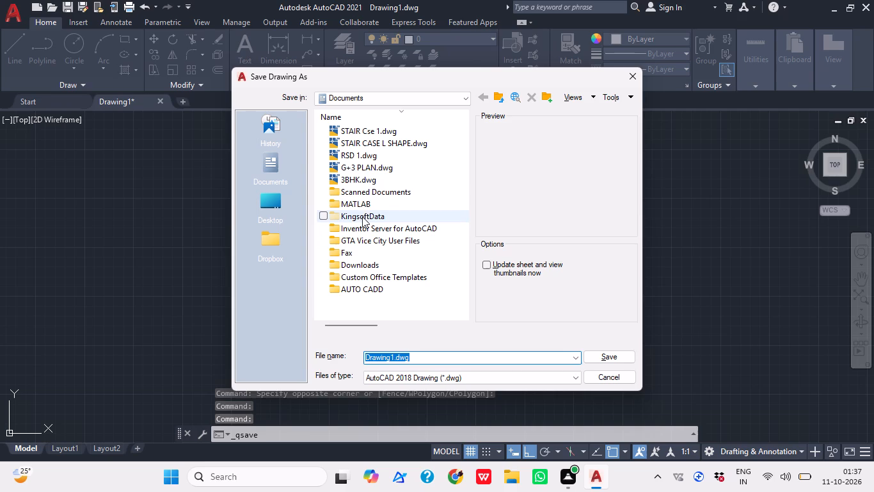
click(371, 292)
drag(371, 292, 371, 285)
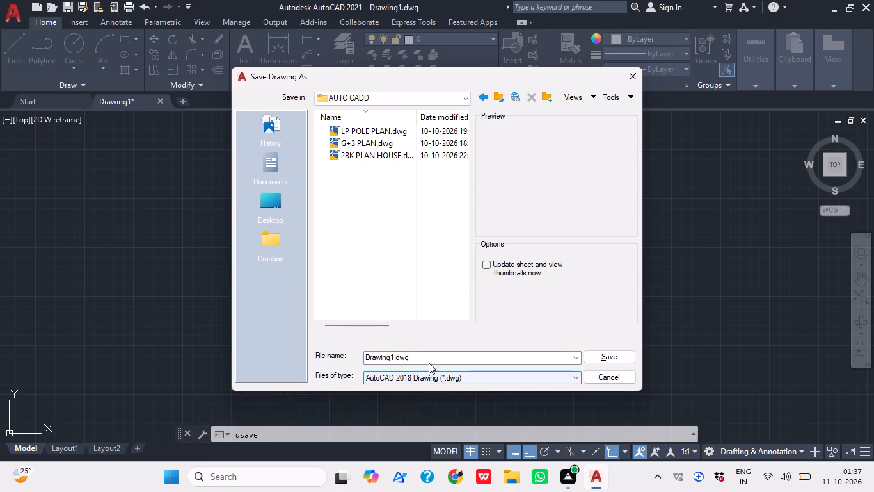
click(429, 361)
key(BackSpace)
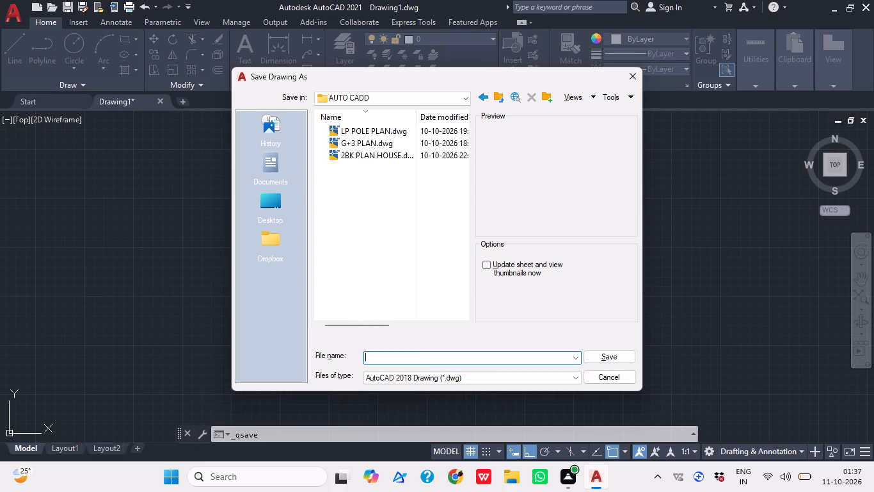
text(RED)
key(BackSpace)
text(SIDENTIAL)
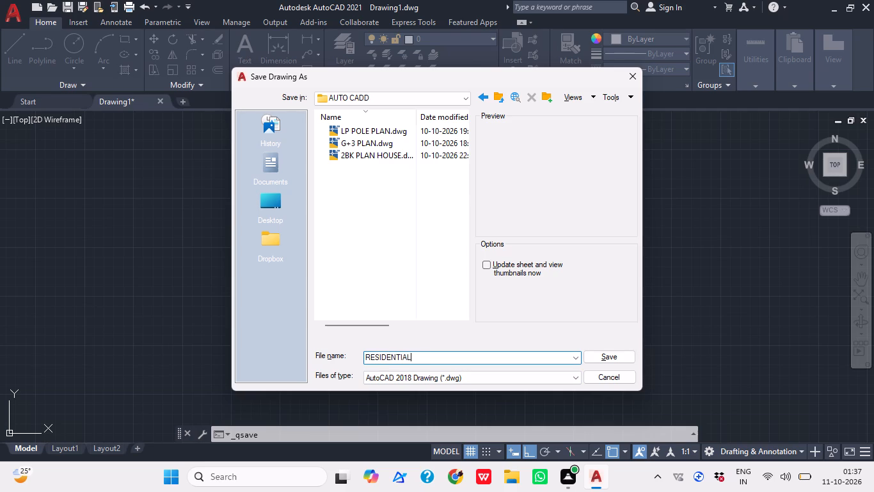
key(space)
text(BUILDING)
click(616, 356)
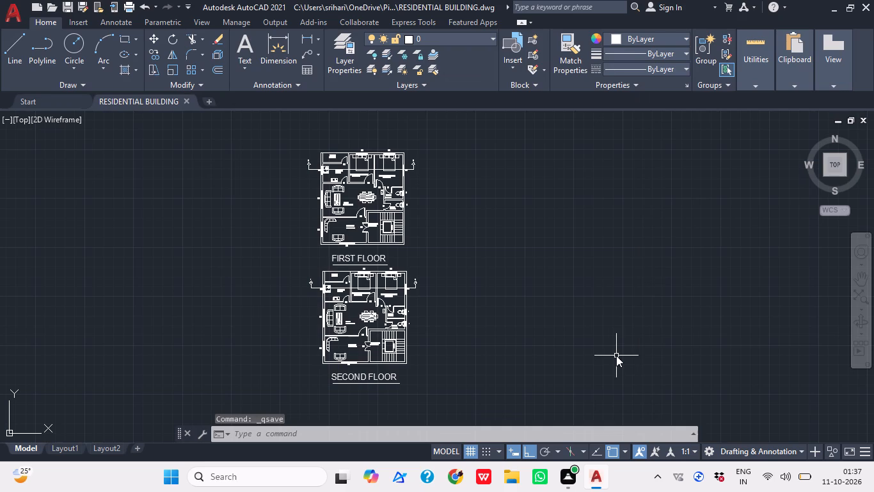
Start plotting the model and apply the <Previous plot> page setup.
key(ctrl+p)
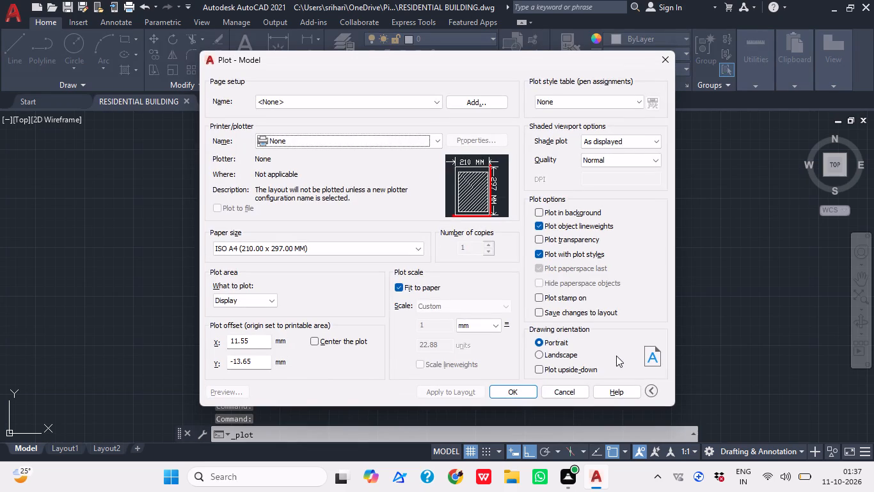
drag(392, 115, 396, 101)
click(396, 101)
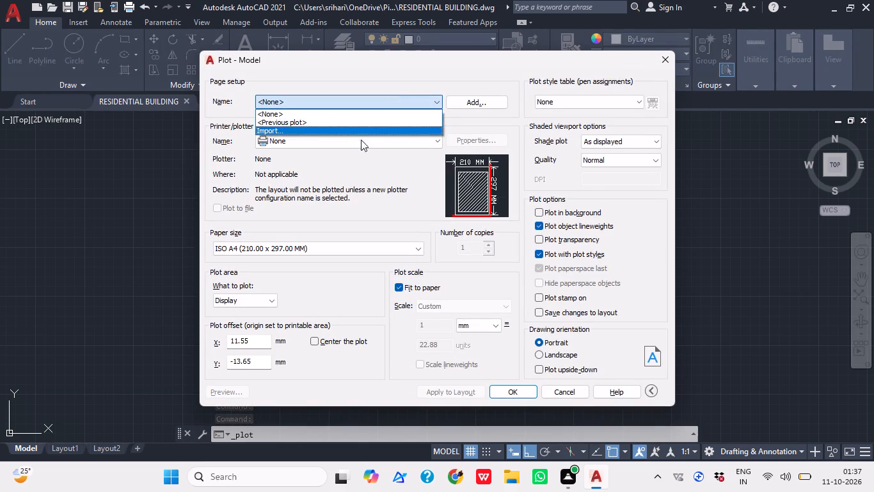
click(358, 119)
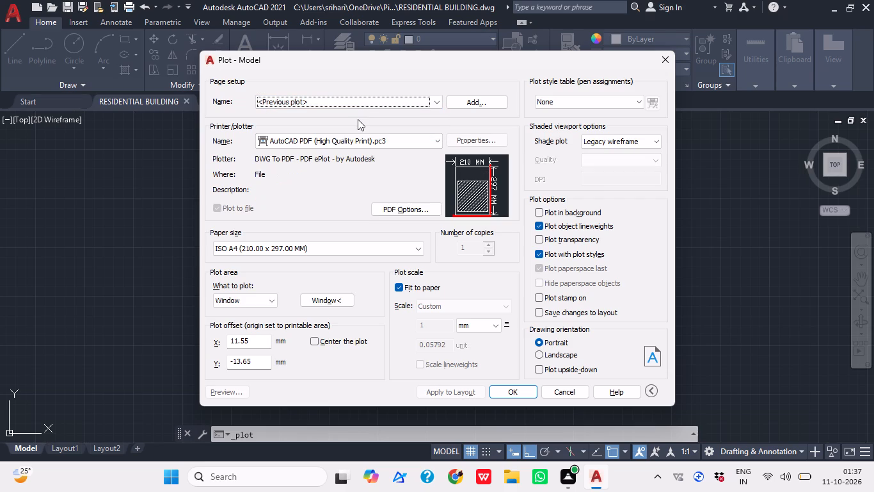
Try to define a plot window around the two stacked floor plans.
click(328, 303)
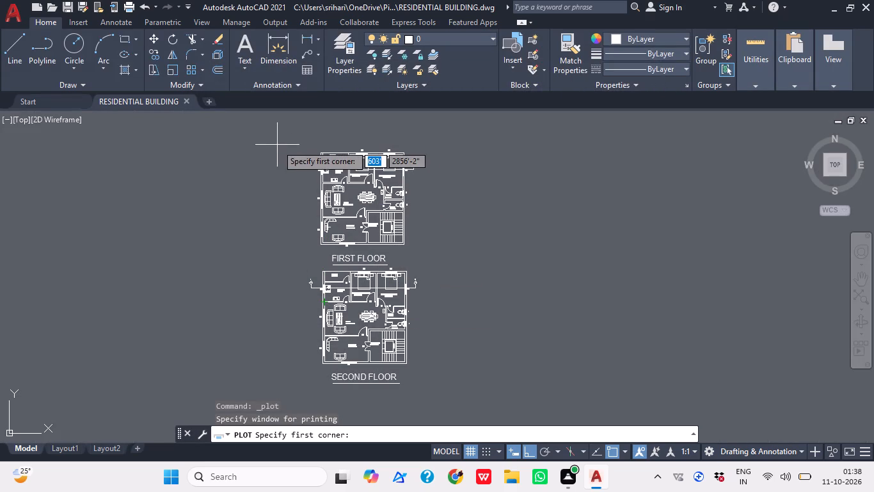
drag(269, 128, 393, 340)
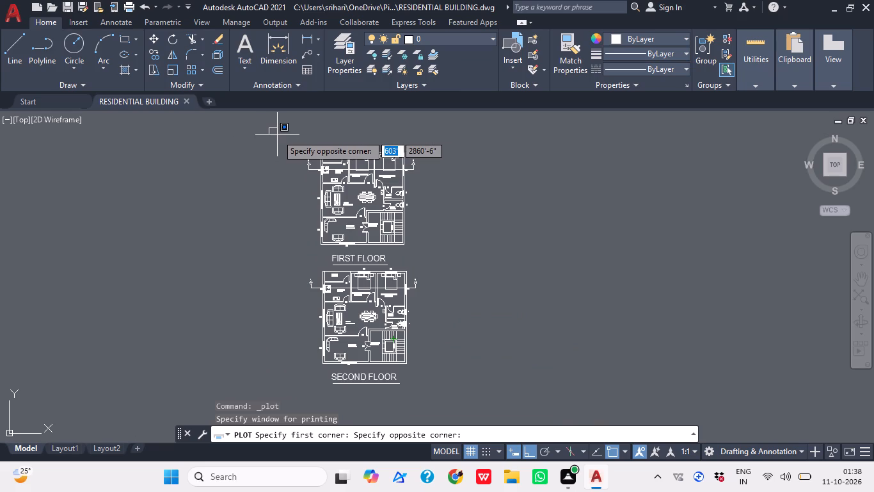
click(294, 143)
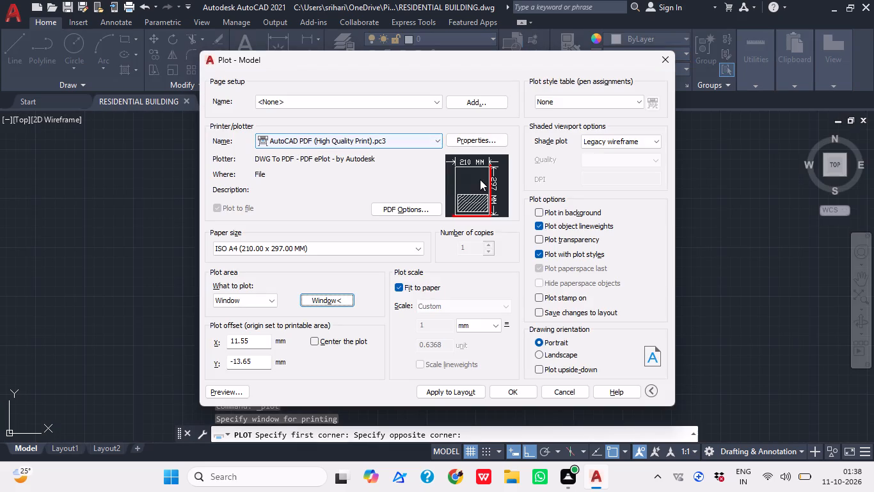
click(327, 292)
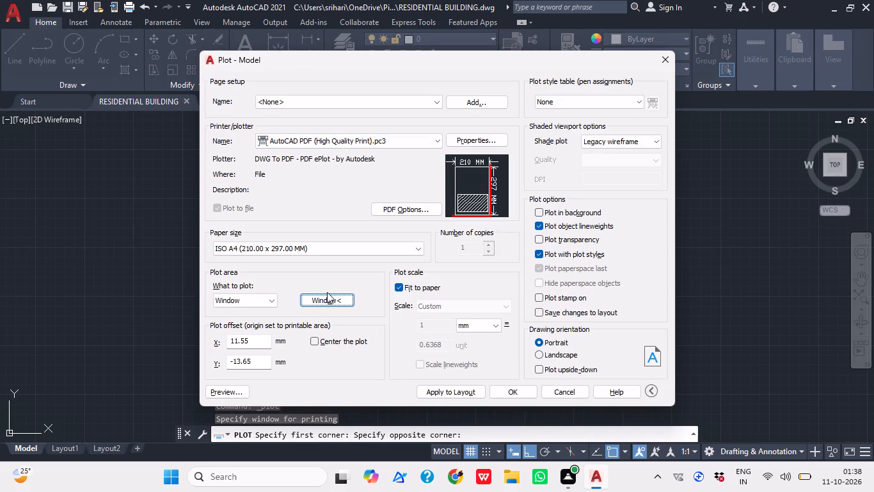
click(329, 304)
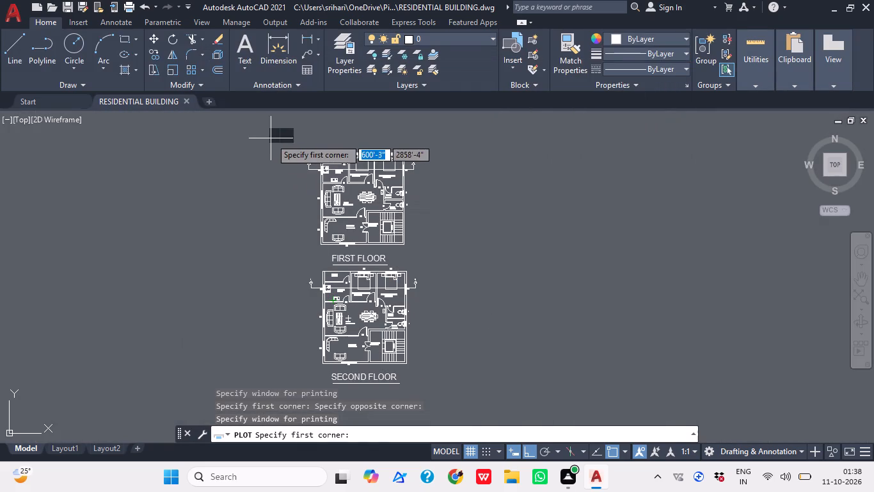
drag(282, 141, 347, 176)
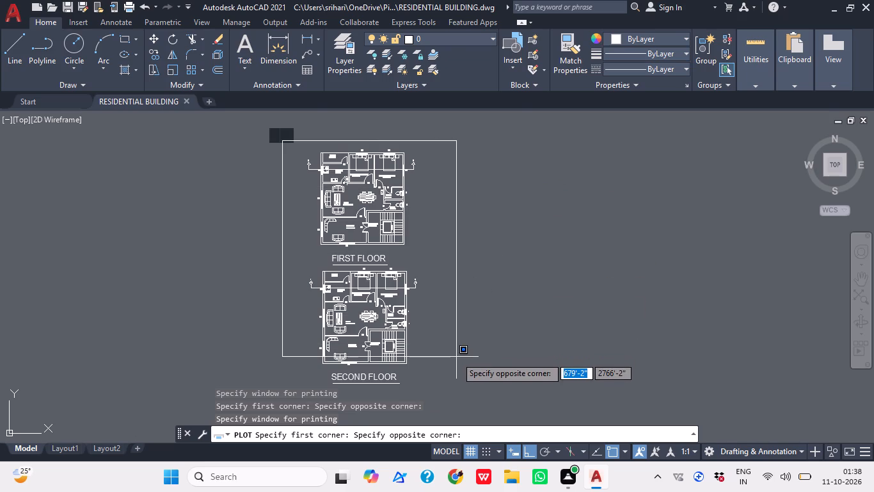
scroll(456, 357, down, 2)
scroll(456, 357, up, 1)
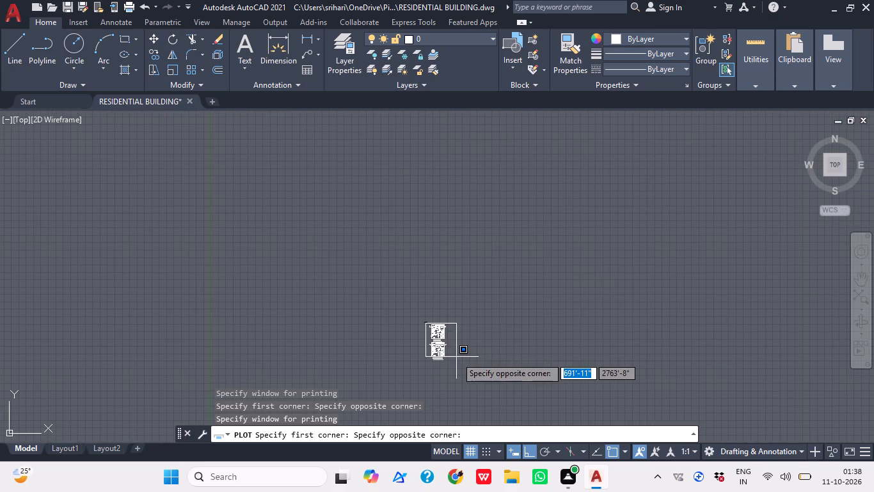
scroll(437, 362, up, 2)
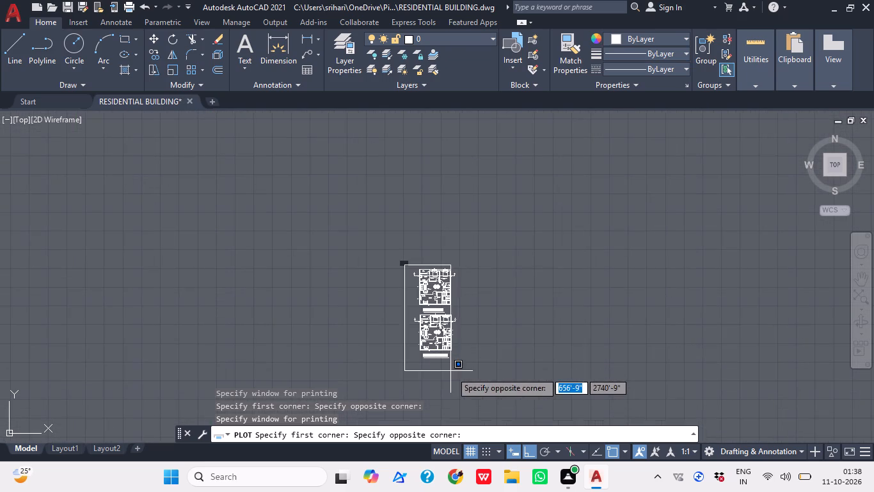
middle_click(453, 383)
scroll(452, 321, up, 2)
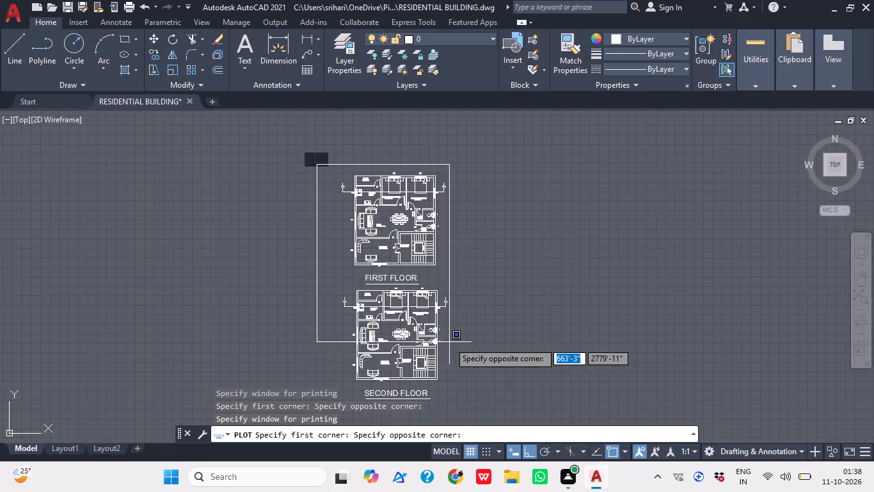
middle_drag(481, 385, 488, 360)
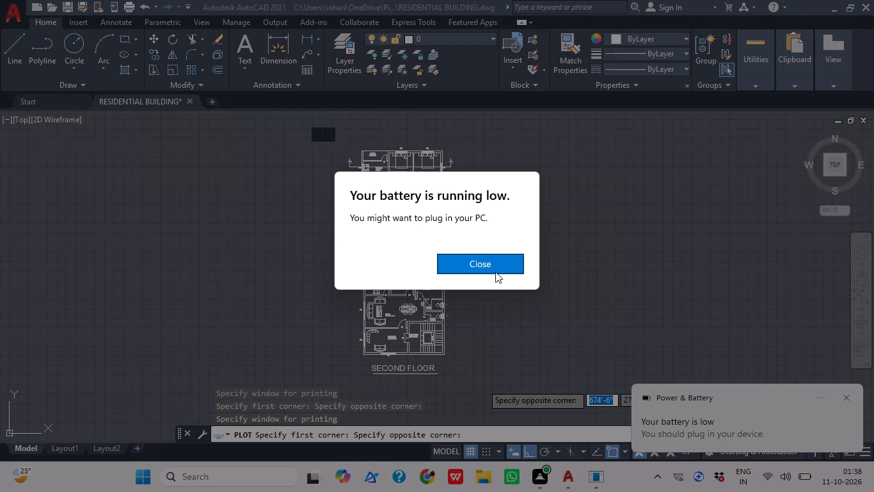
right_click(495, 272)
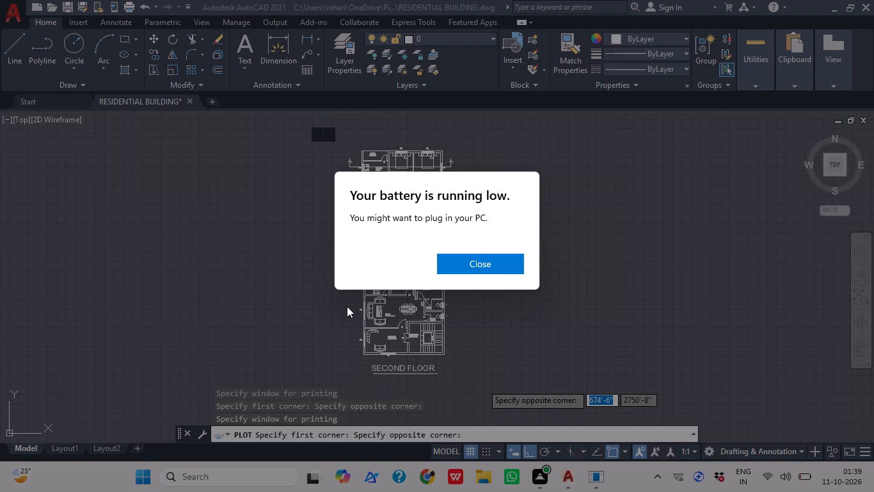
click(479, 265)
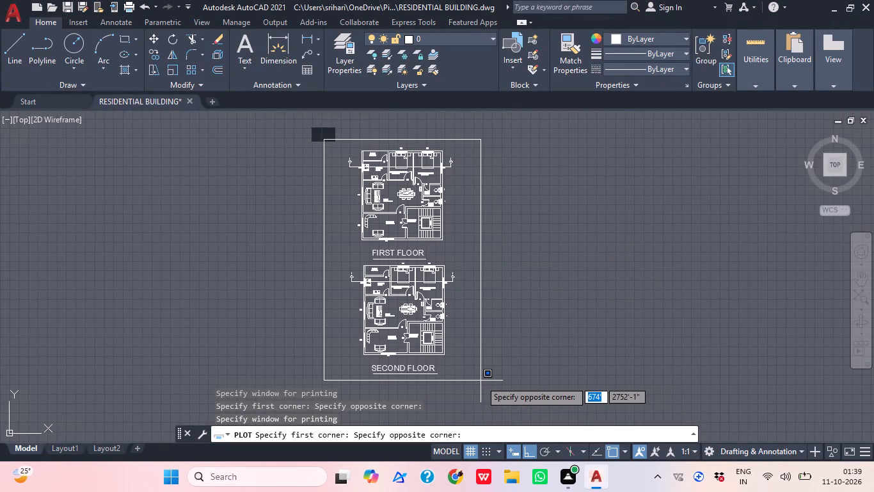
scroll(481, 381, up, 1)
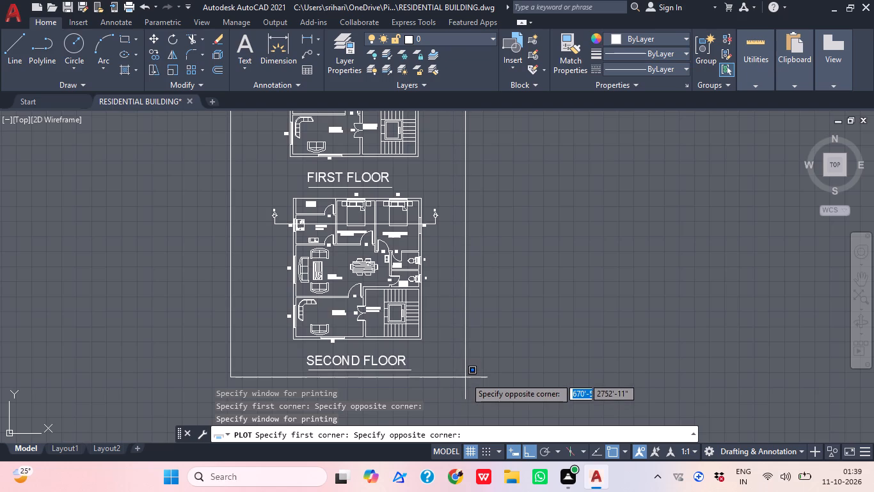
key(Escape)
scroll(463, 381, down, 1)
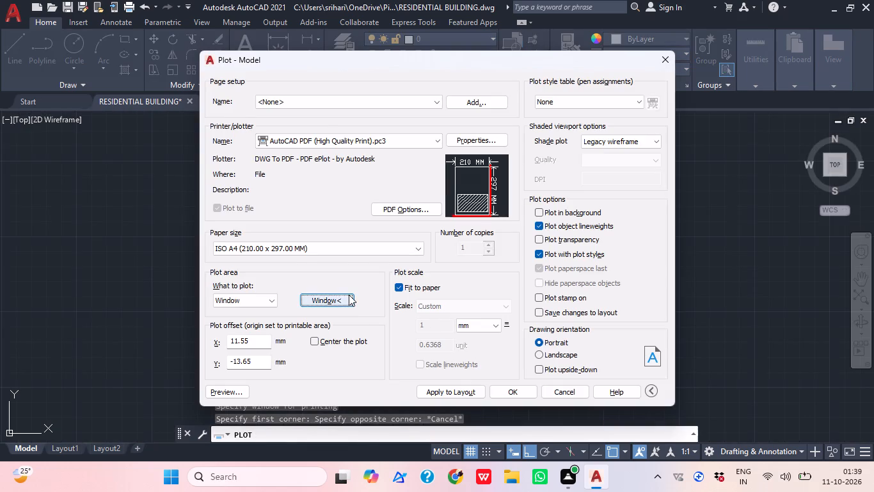
Define the plot window around both floor plans, from above the first-floor plan to below the SECOND FLOOR title.
click(349, 295)
middle_drag(436, 288, 457, 401)
scroll(427, 261, down, 2)
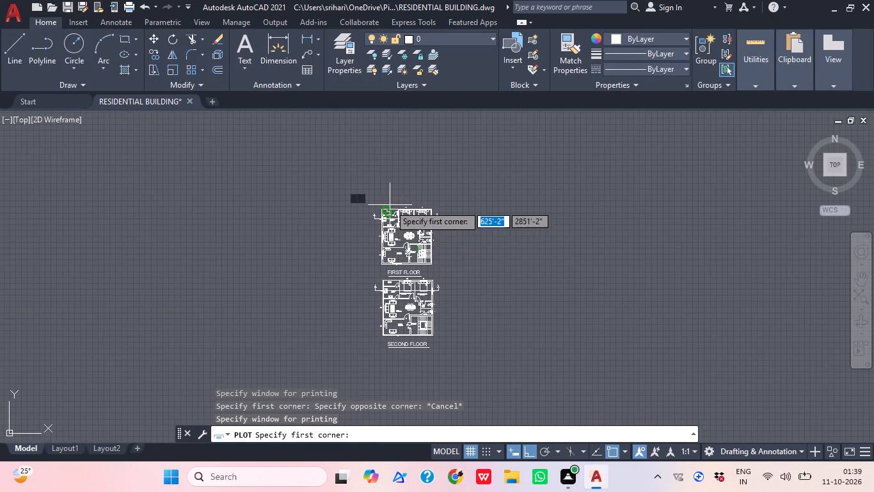
scroll(380, 204, up, 1)
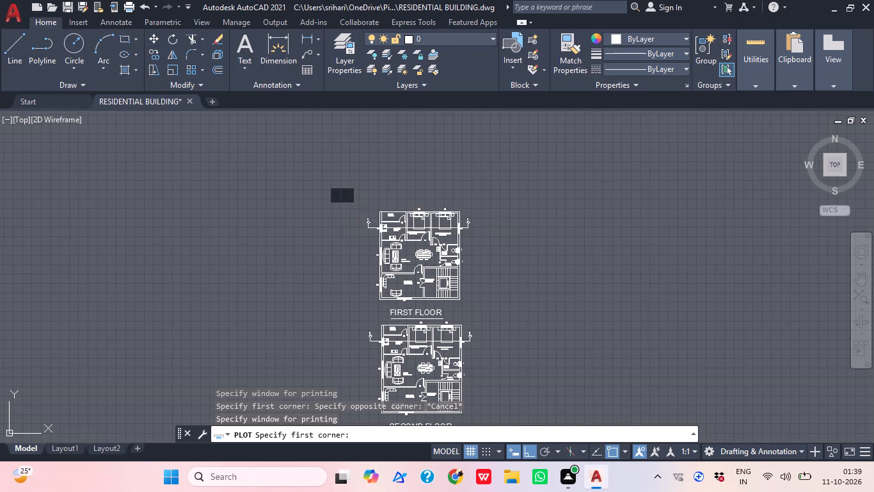
click(362, 199)
scroll(381, 208, down, 2)
scroll(433, 291, up, 1)
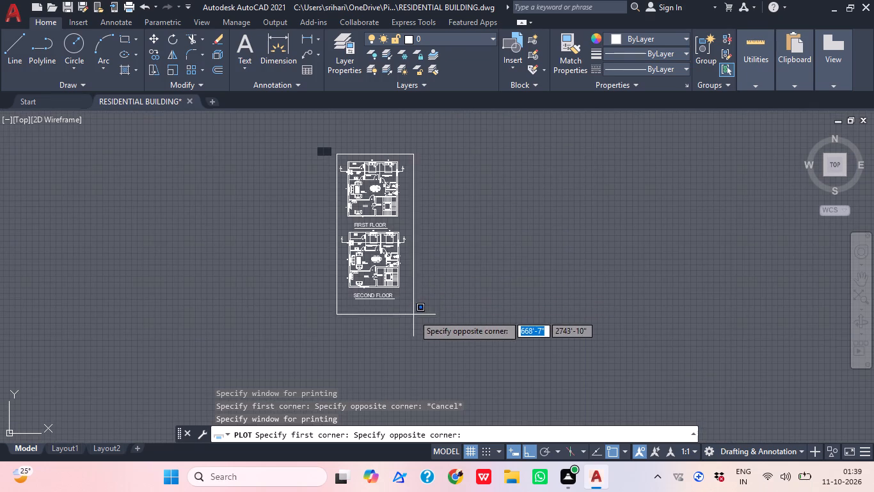
scroll(409, 304, up, 1)
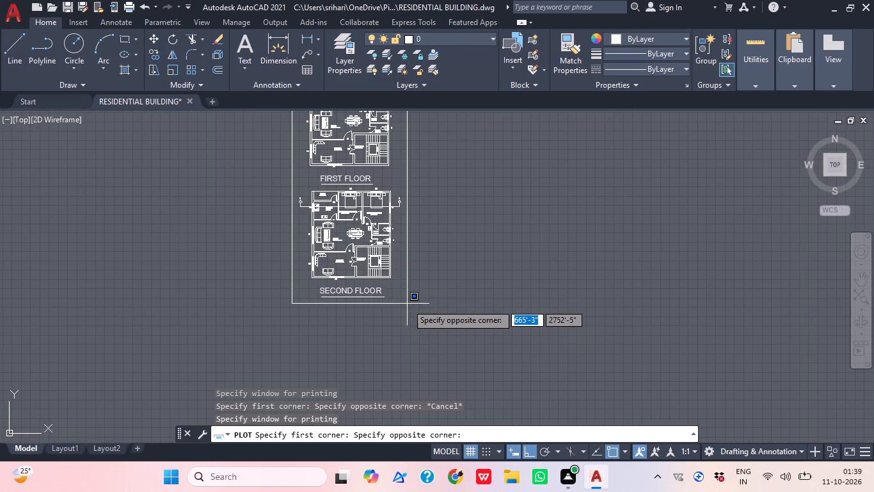
click(405, 304)
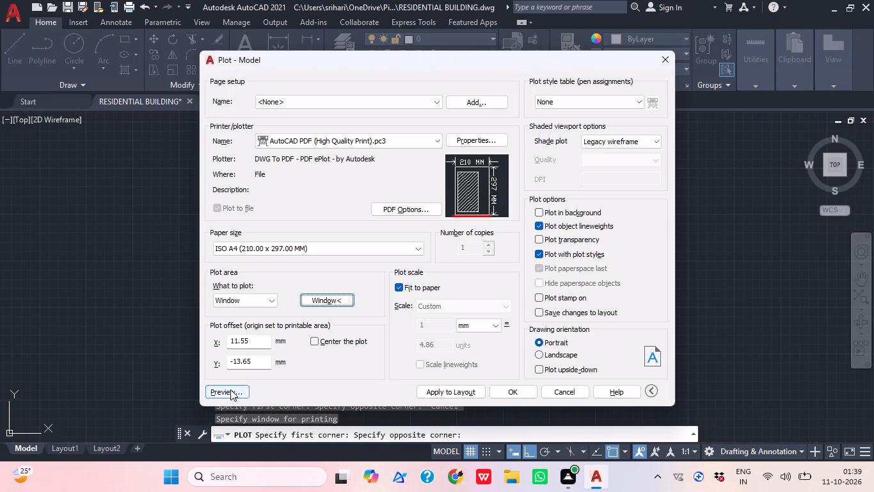
Preview the plot and examine how both floor plans and their titles fit on the A4 sheet.
click(230, 389)
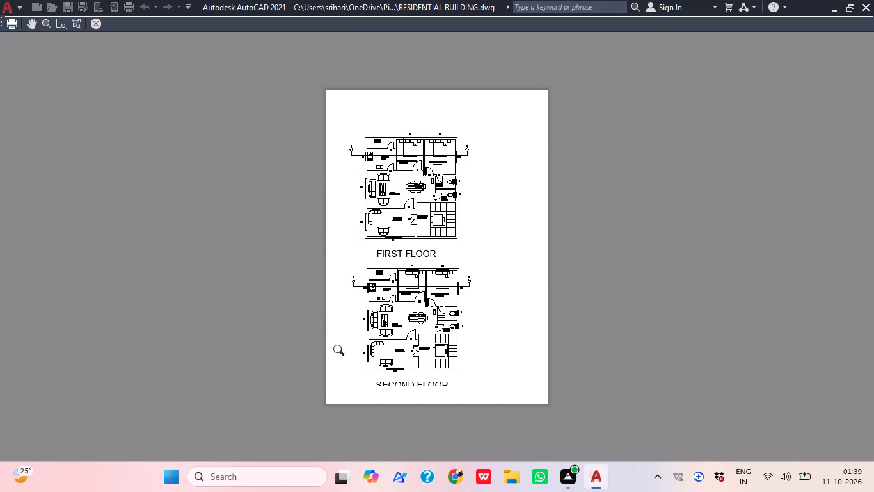
scroll(505, 370, up, 1)
middle_drag(500, 372, 474, 358)
scroll(427, 346, down, 1)
middle_drag(428, 347, 424, 382)
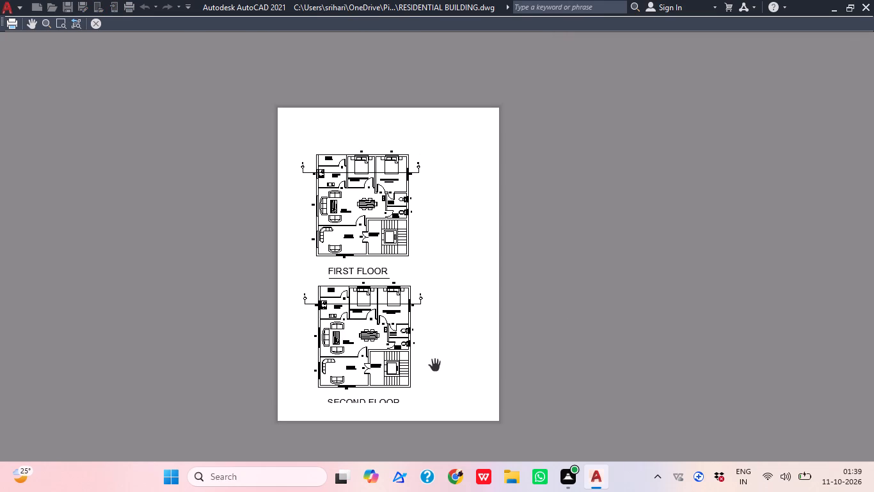
click(93, 18)
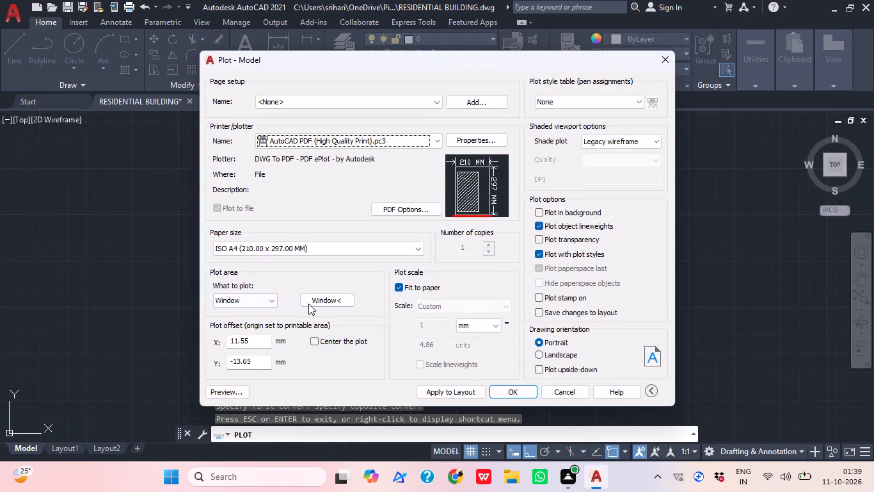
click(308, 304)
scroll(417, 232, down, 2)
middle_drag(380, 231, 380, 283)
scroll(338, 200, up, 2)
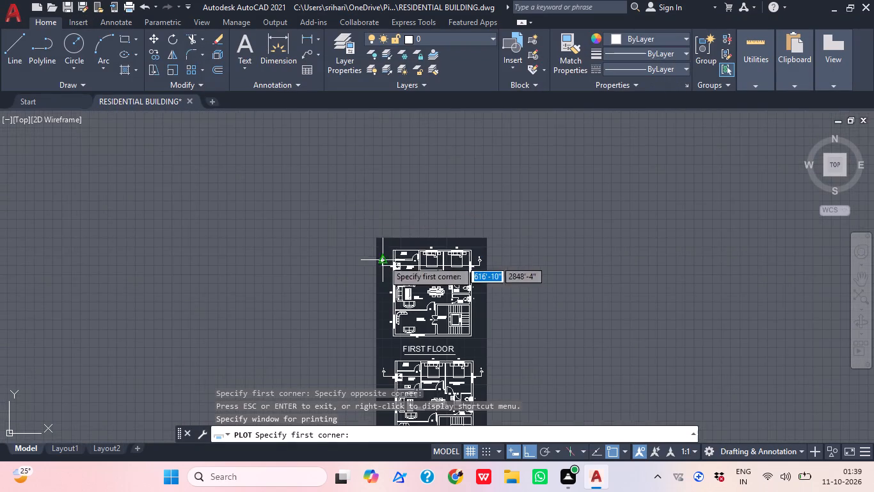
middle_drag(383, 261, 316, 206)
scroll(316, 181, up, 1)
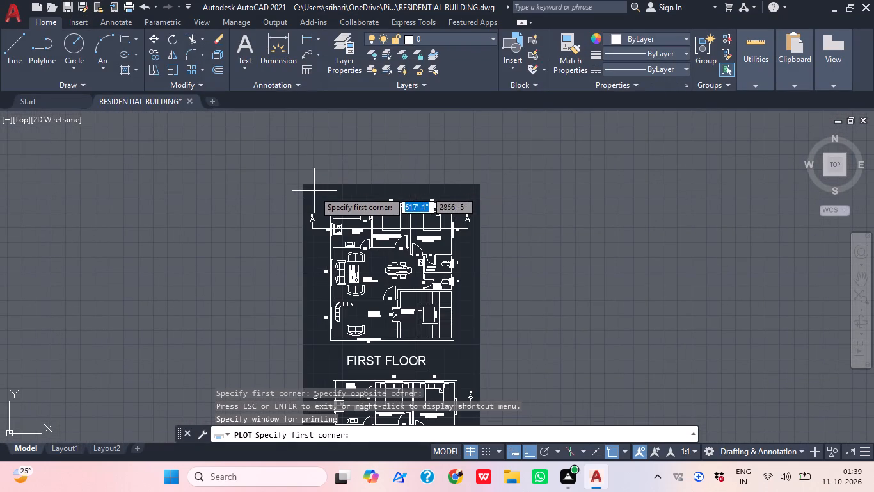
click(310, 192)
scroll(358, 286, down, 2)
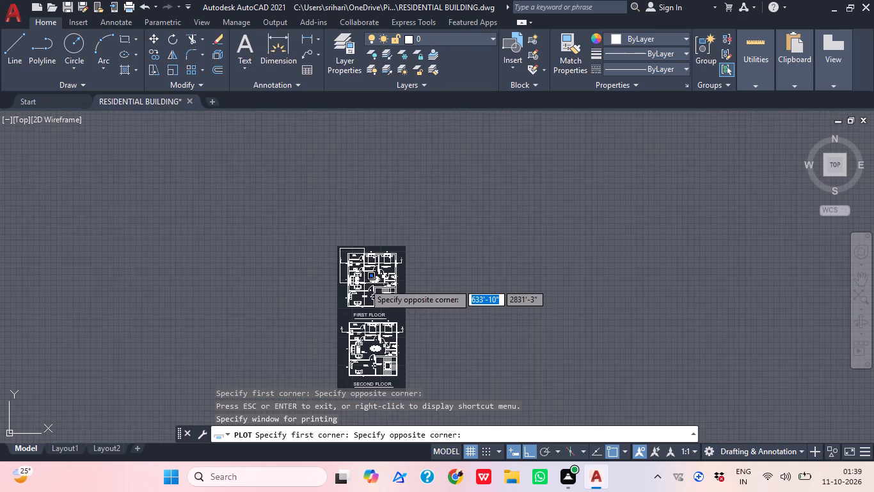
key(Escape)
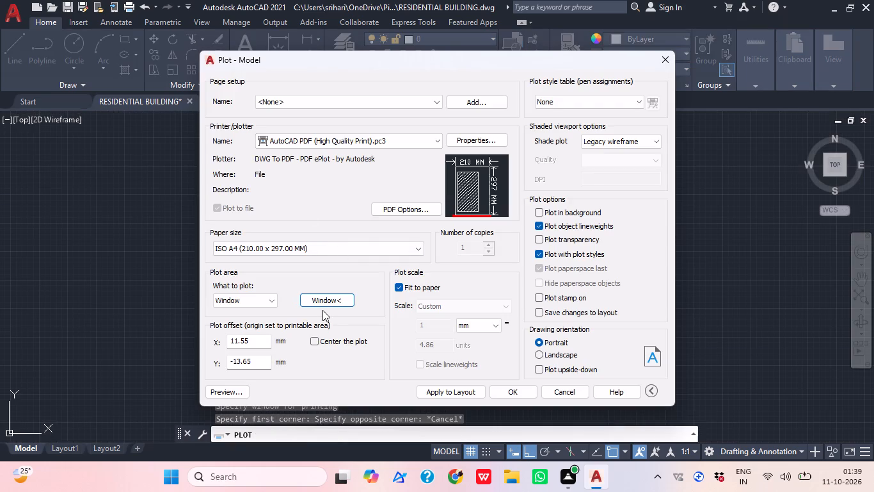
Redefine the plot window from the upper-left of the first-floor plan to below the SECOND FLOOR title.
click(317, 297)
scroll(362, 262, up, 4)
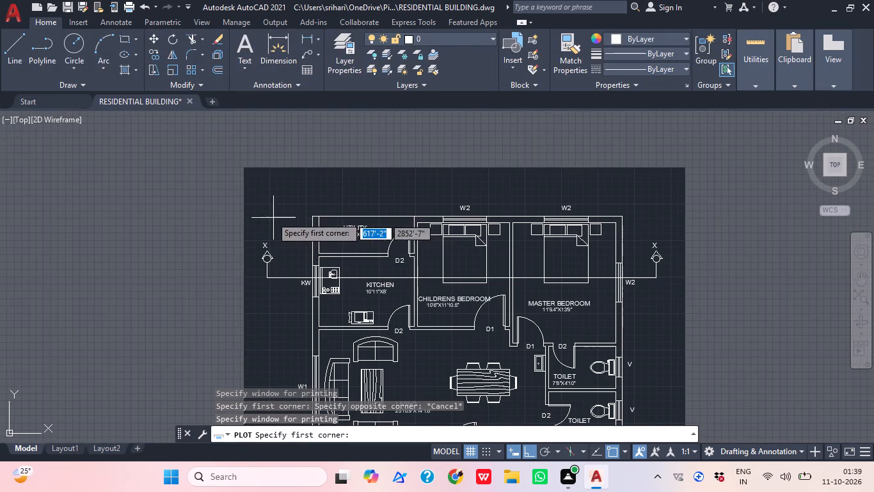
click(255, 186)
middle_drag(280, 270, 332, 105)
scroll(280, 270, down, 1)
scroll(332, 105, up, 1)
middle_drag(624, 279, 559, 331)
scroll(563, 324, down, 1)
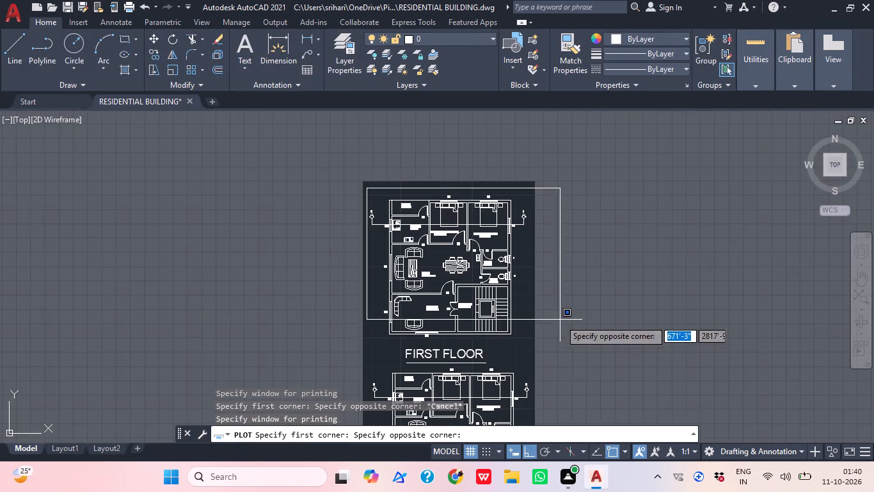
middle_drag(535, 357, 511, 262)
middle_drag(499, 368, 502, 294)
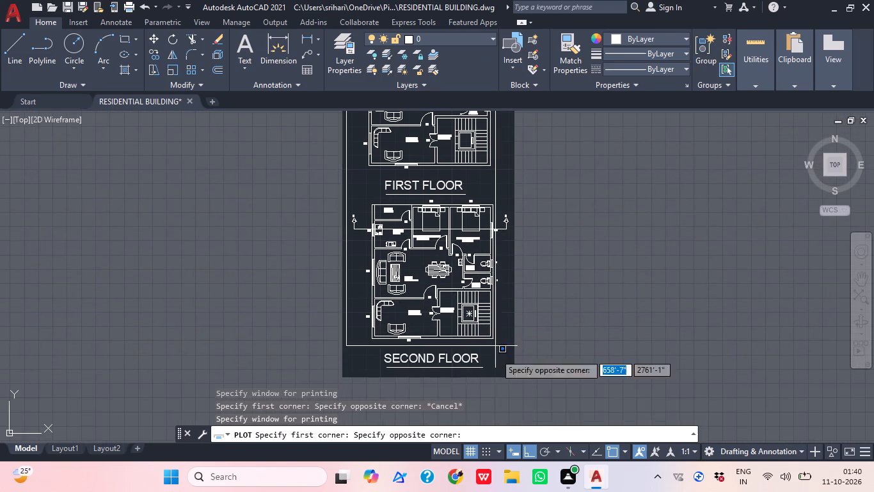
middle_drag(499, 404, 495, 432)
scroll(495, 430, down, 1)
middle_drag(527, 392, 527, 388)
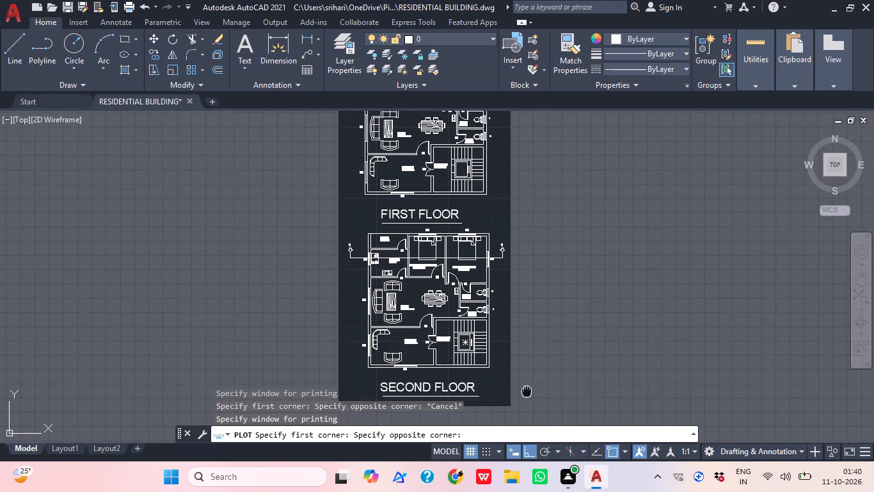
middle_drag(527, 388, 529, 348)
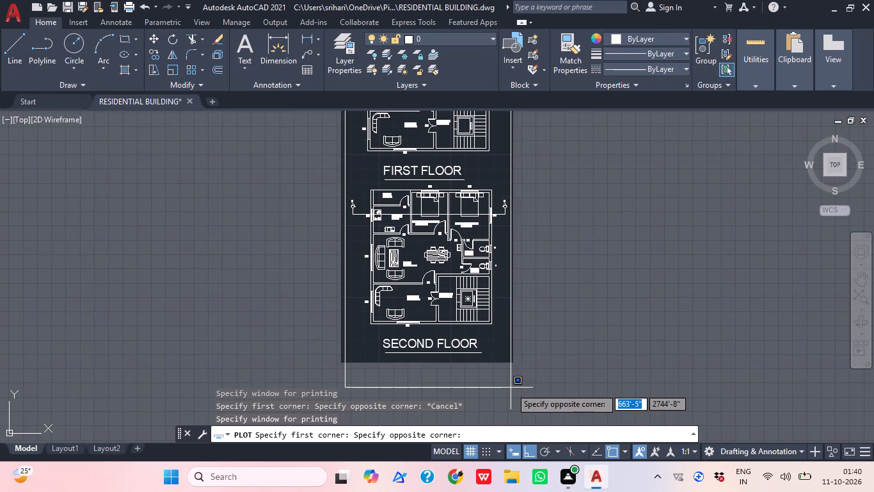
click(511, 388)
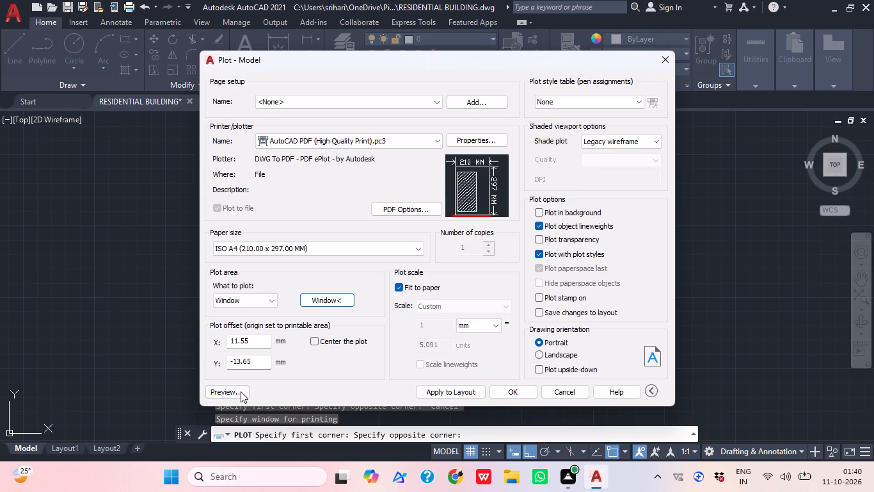
Preview the plot to check how both floor plans and their titles sit on the A4 sheet.
click(238, 391)
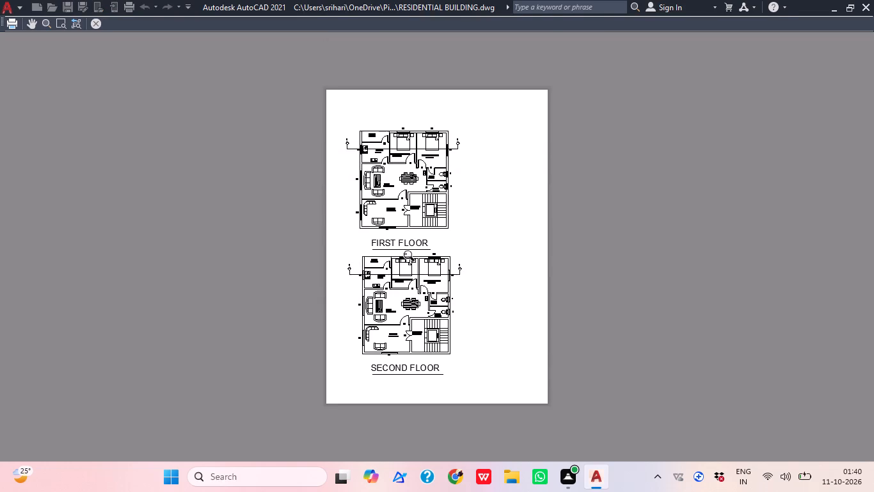
middle_drag(420, 277, 422, 291)
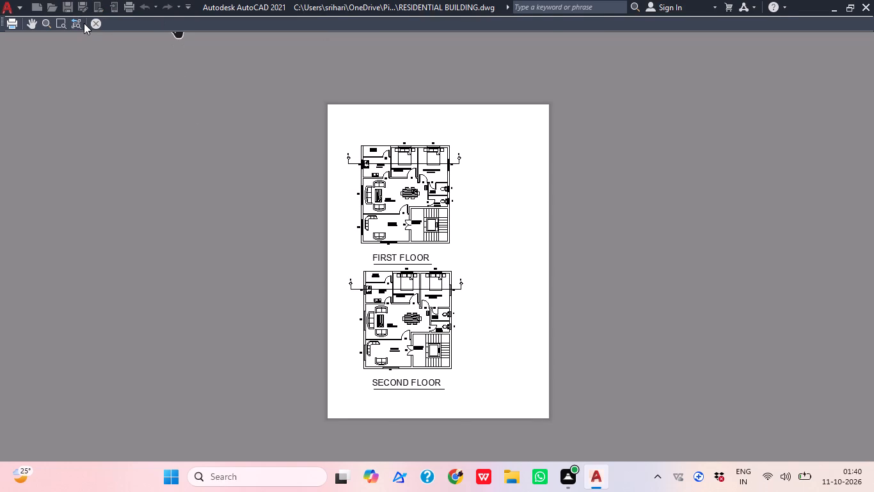
click(99, 20)
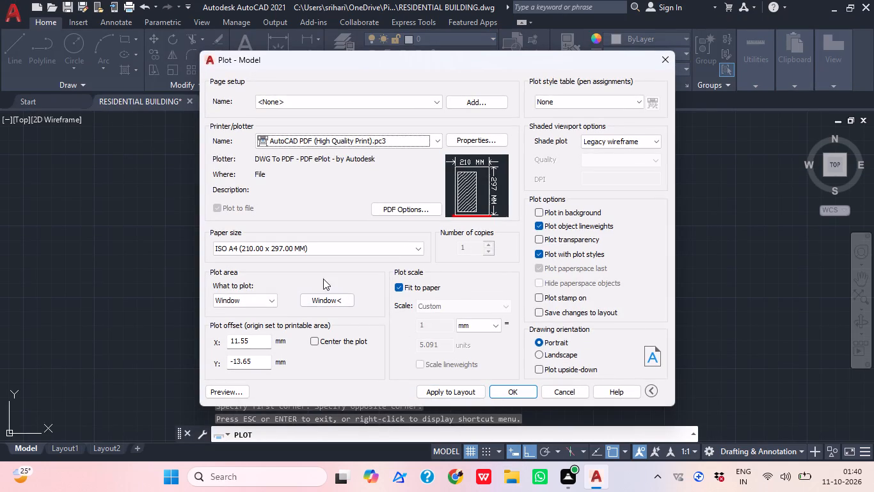
Redefine the plot window with a wider margin on both sides, from above the first-floor plan to below the SECOND FLOOR title.
click(325, 299)
scroll(373, 204, down, 2)
middle_drag(362, 180, 360, 215)
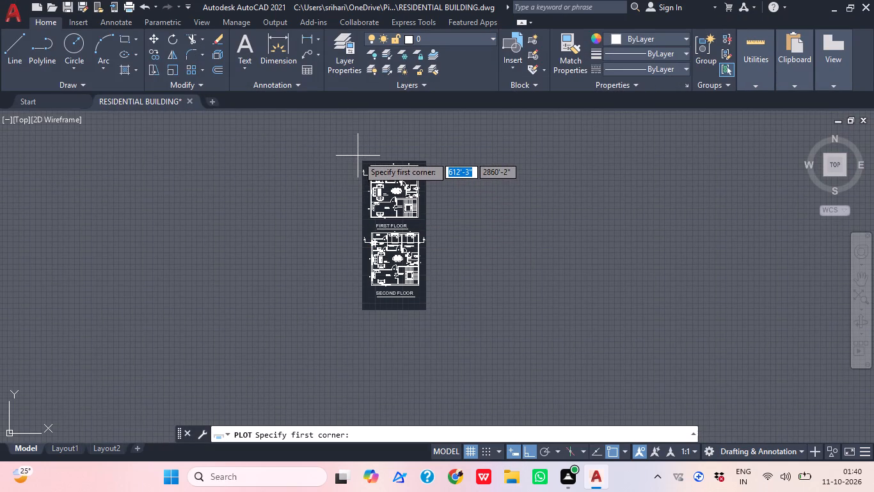
click(356, 156)
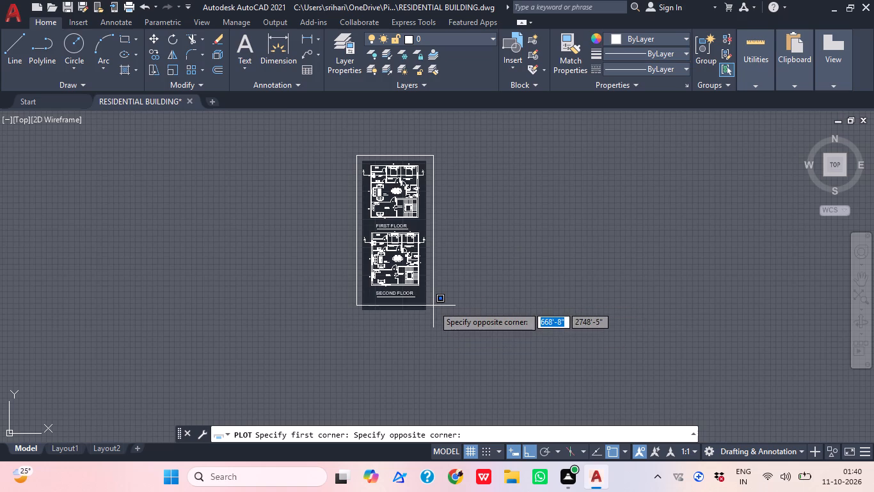
scroll(432, 306, up, 1)
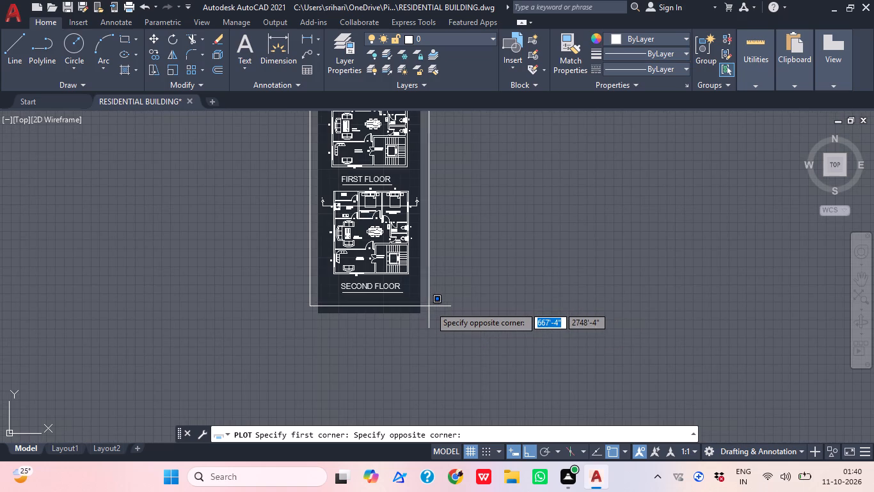
click(430, 306)
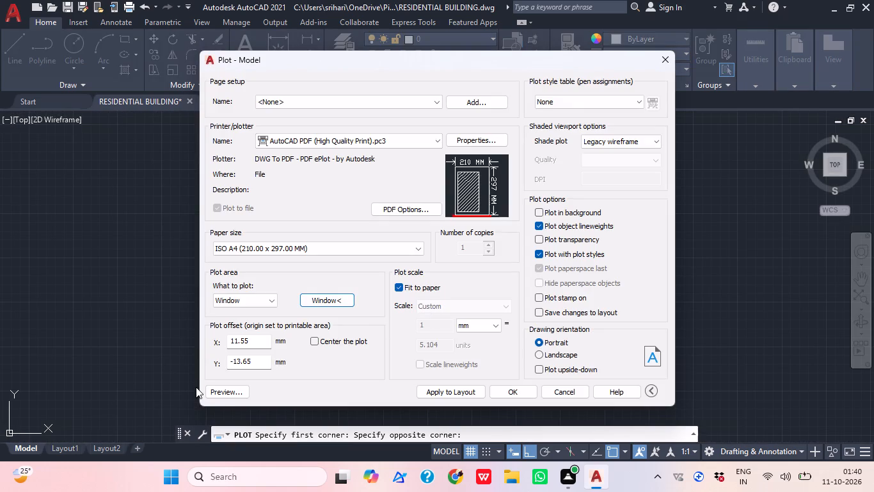
Preview the plot again to check the placement of both floor plans on the sheet.
click(223, 395)
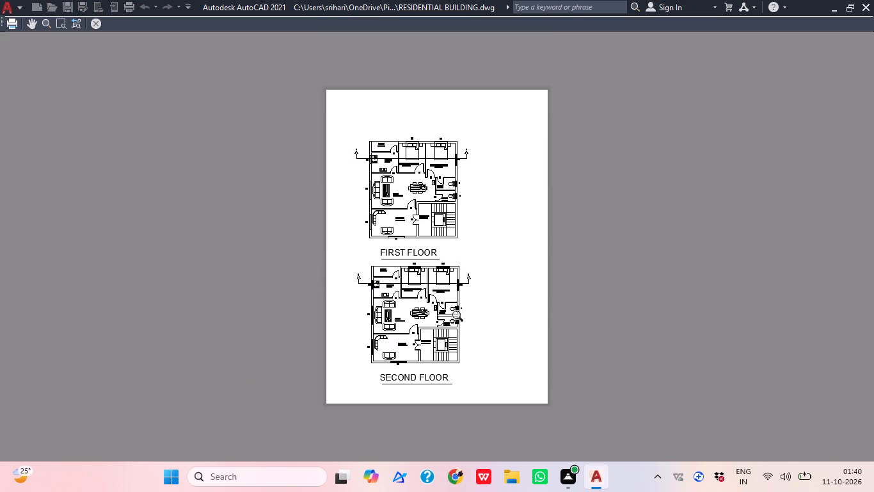
click(96, 24)
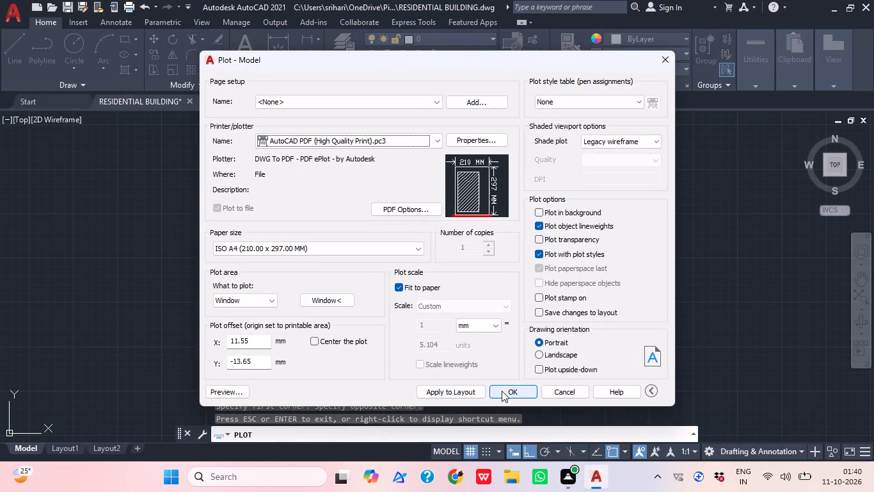
Plot the drawing to PDF, saving it as RESIDENTIAL BUILDING-Model.pdf in the AUTO CADD folder under Documents.
click(502, 391)
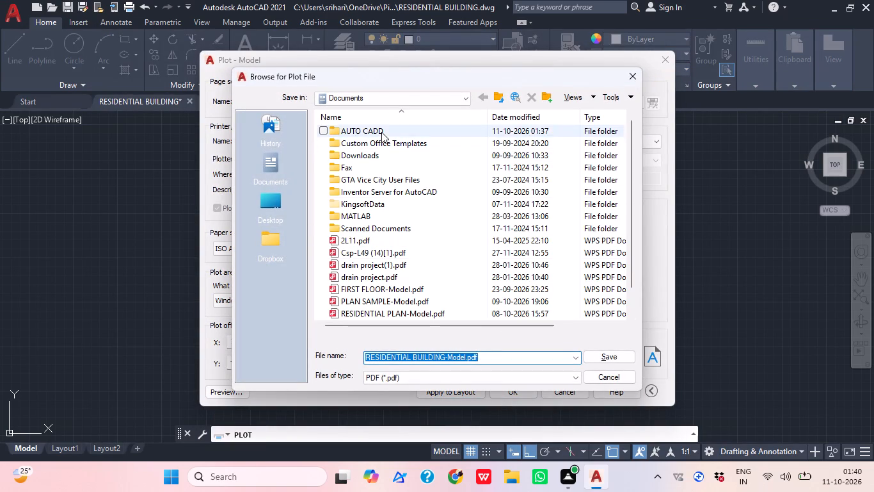
double_click(381, 132)
click(603, 355)
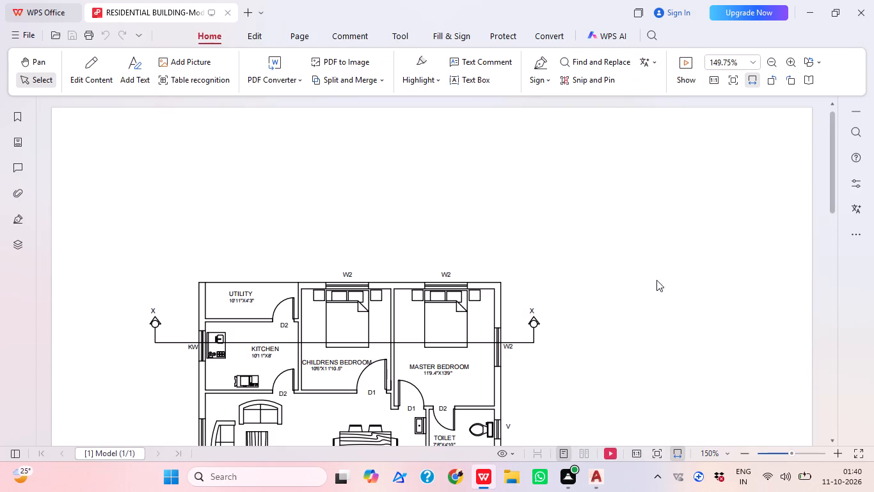
Examine the plotted PDF in WPS Office from the first-floor plan down to the SECOND FLOOR title.
scroll(547, 222, down, 4)
scroll(408, 300, down, 5)
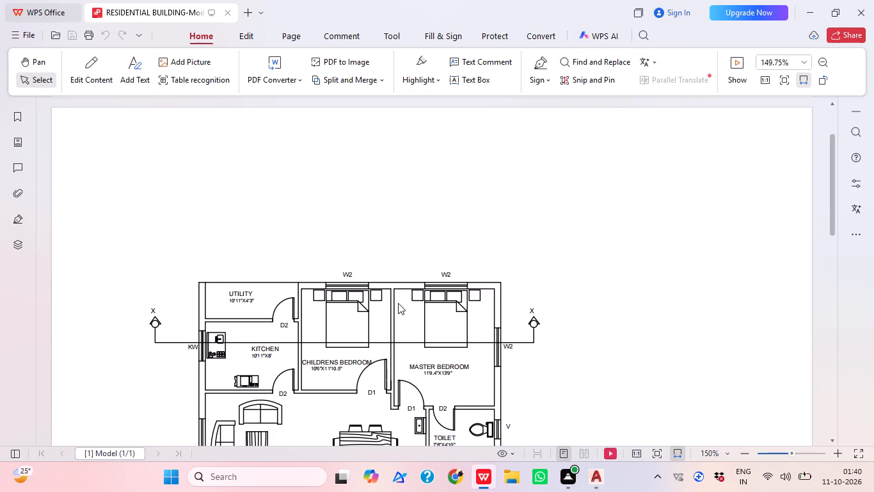
middle_drag(352, 338, 370, 296)
scroll(458, 299, down, 7)
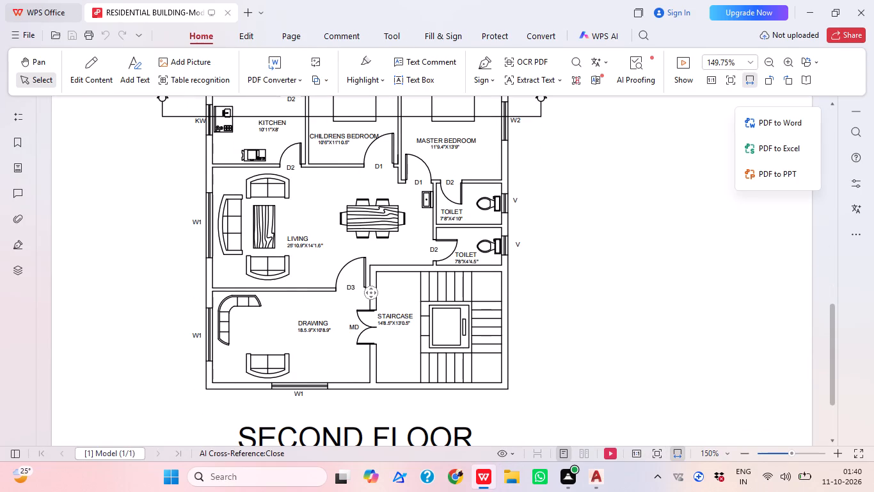
scroll(468, 297, down, 2)
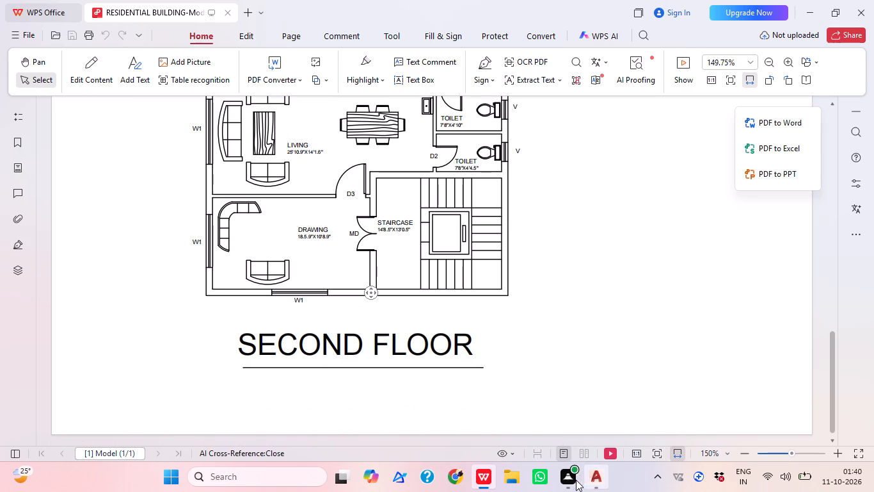